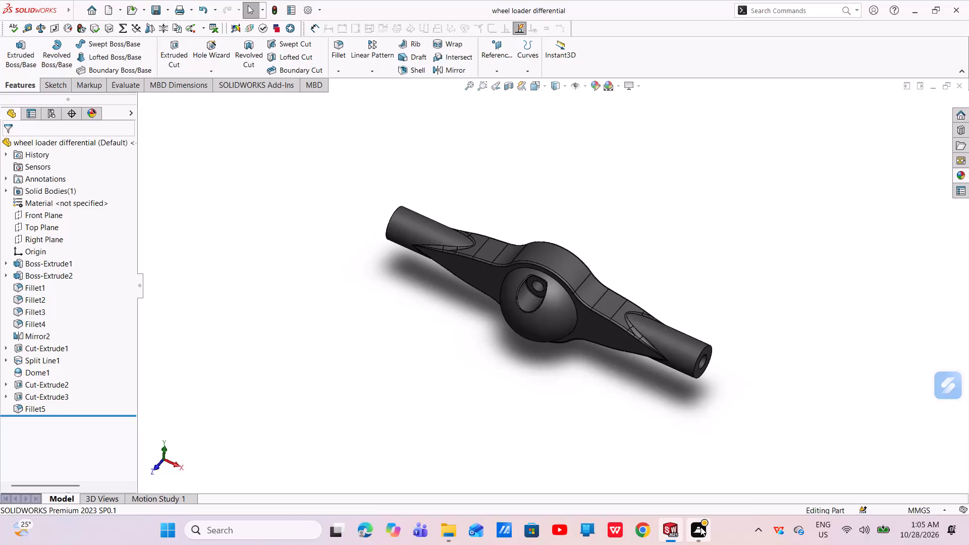
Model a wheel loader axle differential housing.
Create a new part document.
{"action": "left_click", "coordinate": [112, 13]}
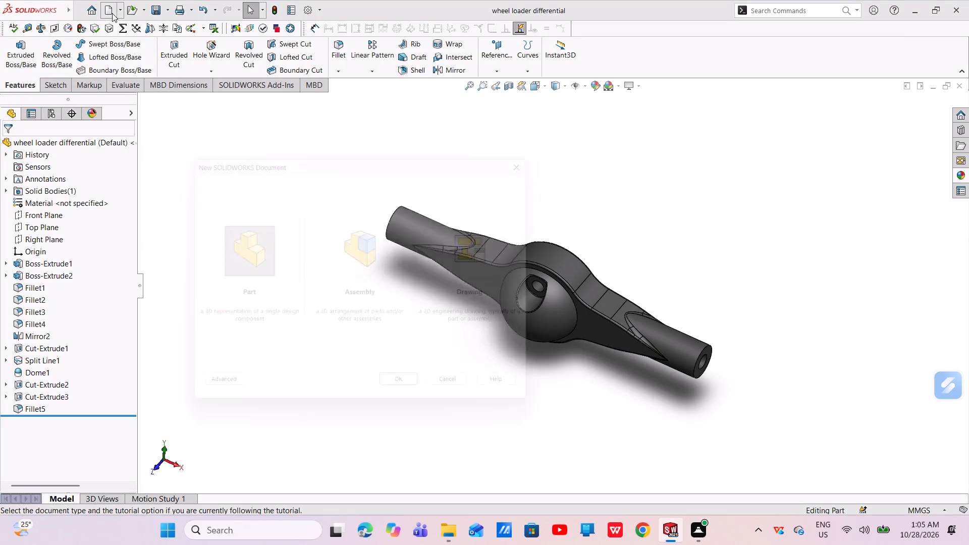
{"action": "left_click", "coordinate": [409, 396]}
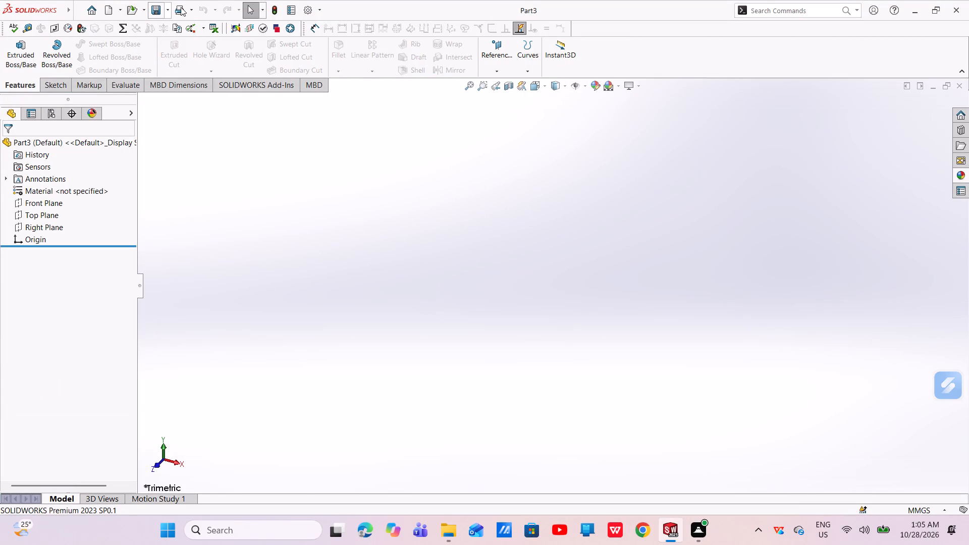
Save the new part in the current folder as "wheel loader front body".
{"action": "left_click", "coordinate": [167, 8]}
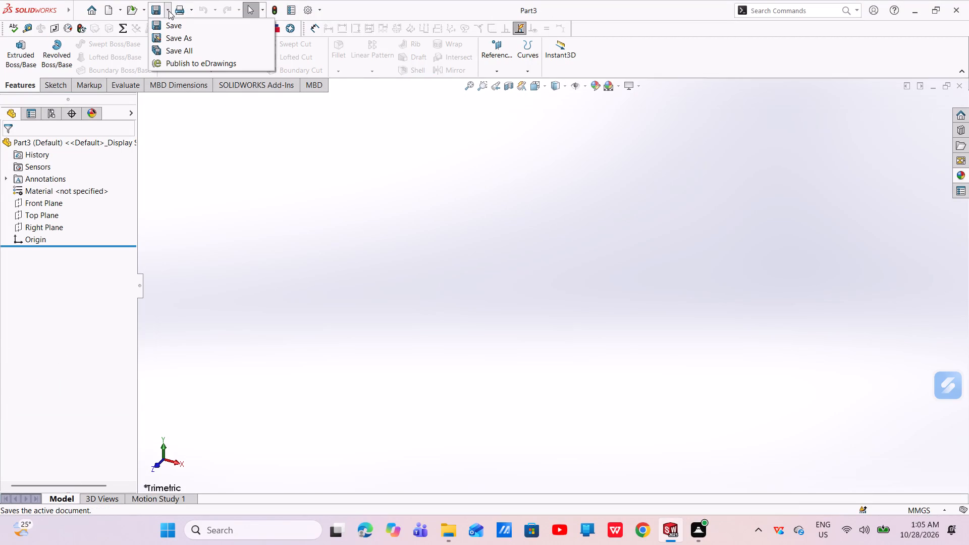
{"action": "left_click", "coordinate": [171, 23]}
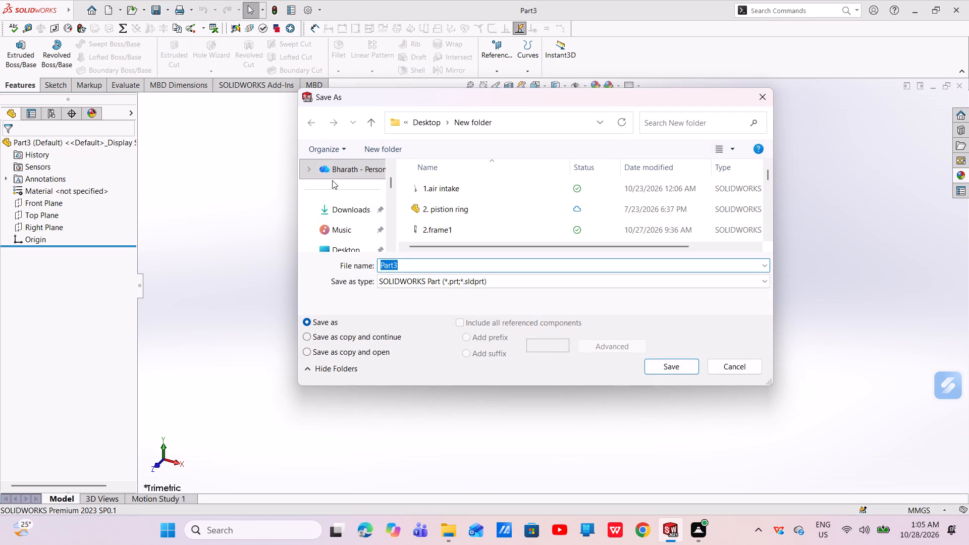
{"action": "key", "text": "BackSpace"}
{"action": "type", "text": "wheel loader"}
{"action": "key", "text": "space"}
{"action": "type", "text": "front"}
{"action": "key", "text": "space"}
{"action": "type", "text": "body"}
{"action": "key", "text": "Return"}
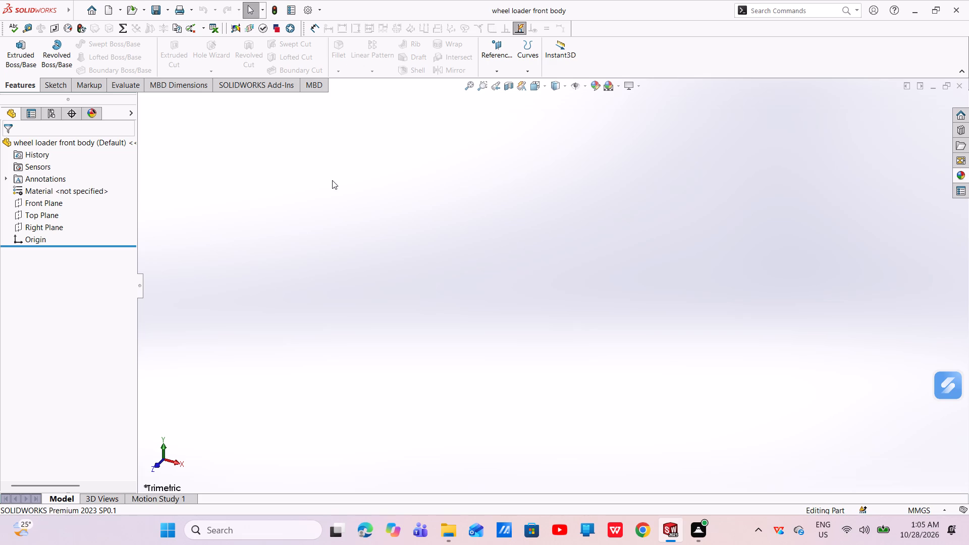
Start a new sketch on the Right Plane.
{"action": "left_click", "coordinate": [55, 229]}
{"action": "left_click", "coordinate": [64, 214]}
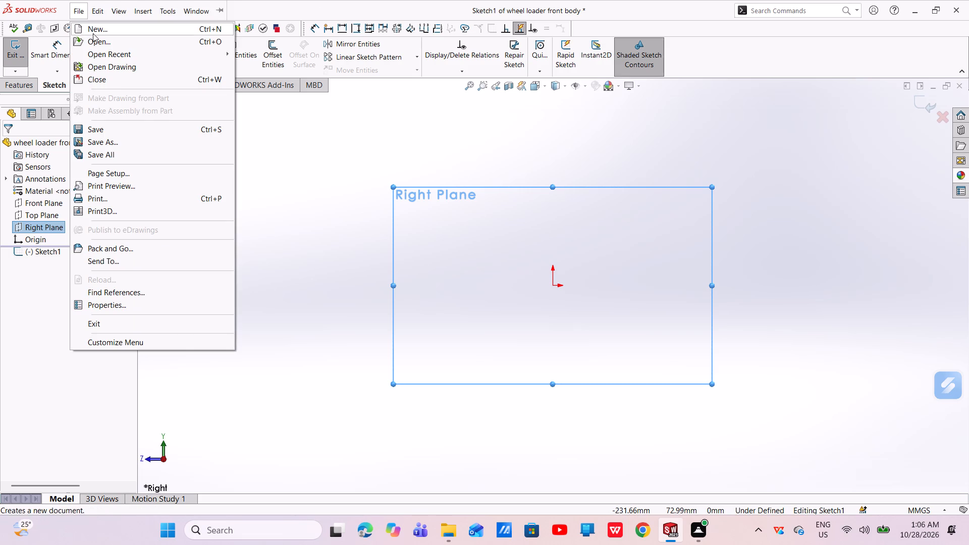
{"action": "left_click", "coordinate": [311, 180]}
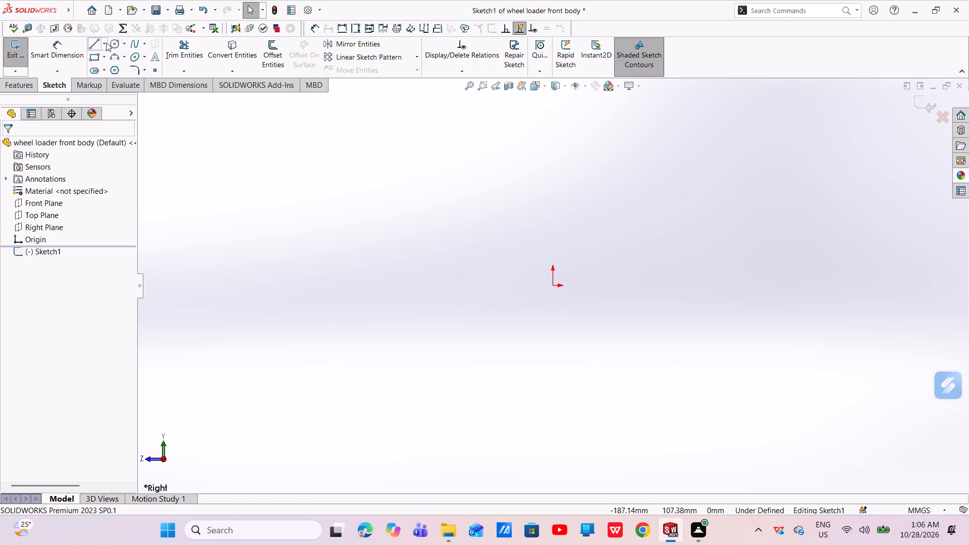
Sketch a closed eight-line profile from the origin, with a long vertical side about 205 mm, horizontal ends about 38 mm, and slanted edges.
{"action": "left_click", "coordinate": [97, 43]}
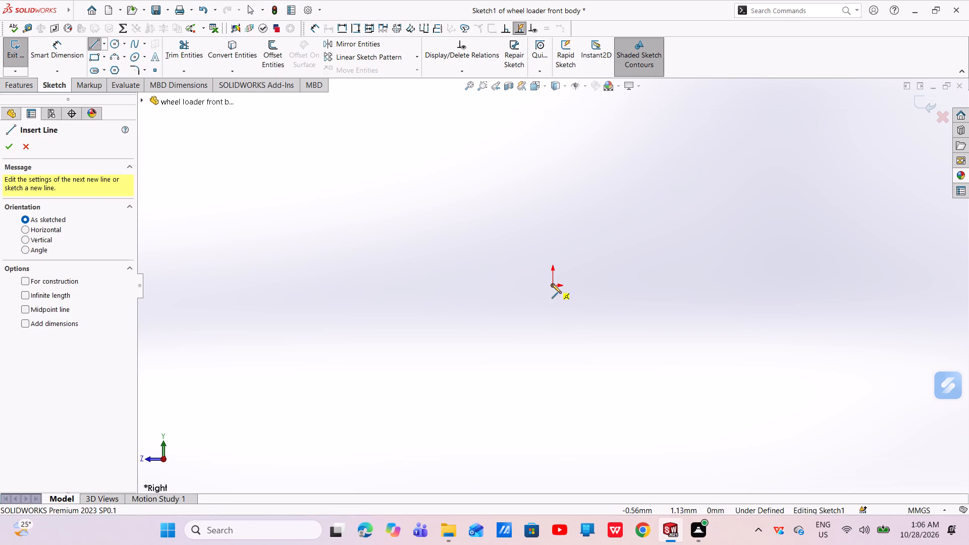
{"action": "left_click", "coordinate": [553, 283]}
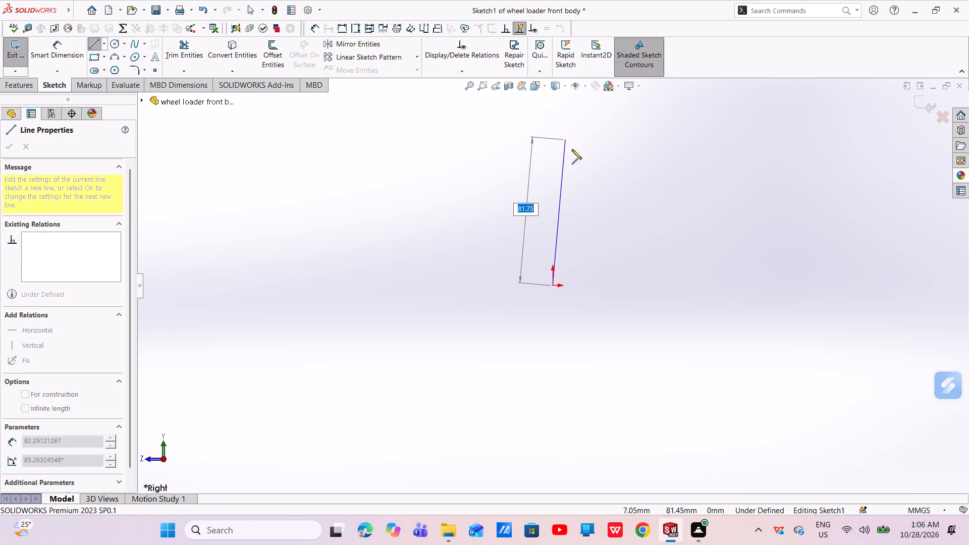
{"action": "left_click", "coordinate": [552, 238]}
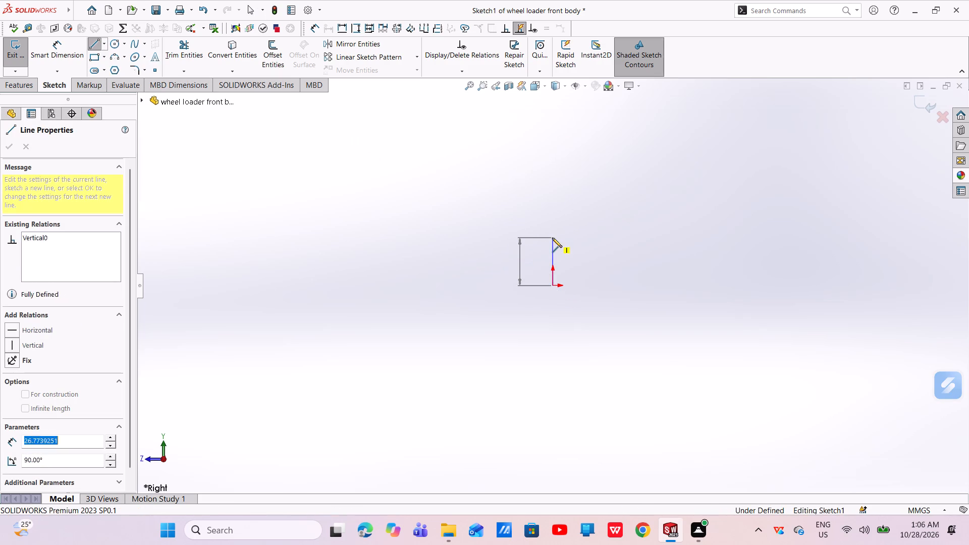
{"action": "scroll", "coordinate": [612, 135], "scroll_direction": "up", "scroll_amount": 2}
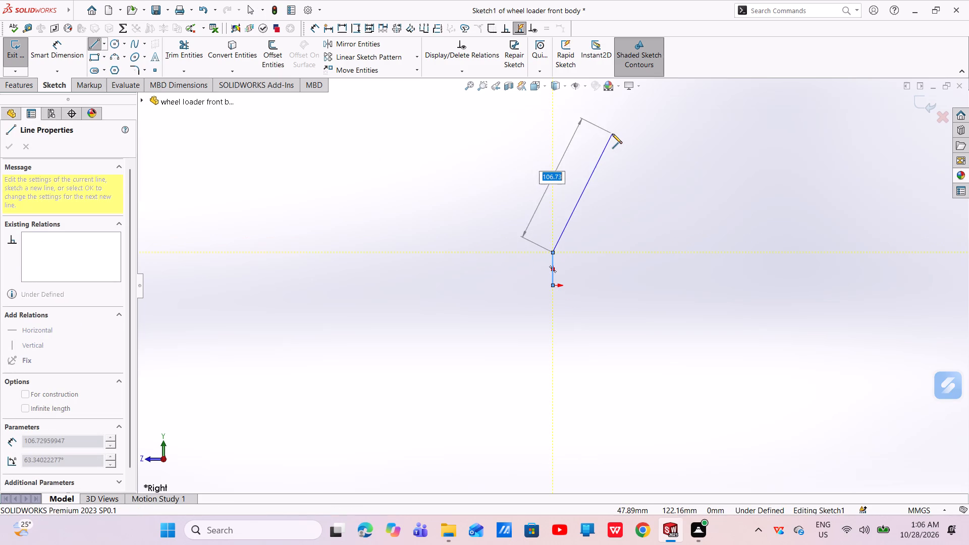
{"action": "scroll", "coordinate": [612, 134], "scroll_direction": "up", "scroll_amount": 2}
{"action": "left_click", "coordinate": [598, 154]}
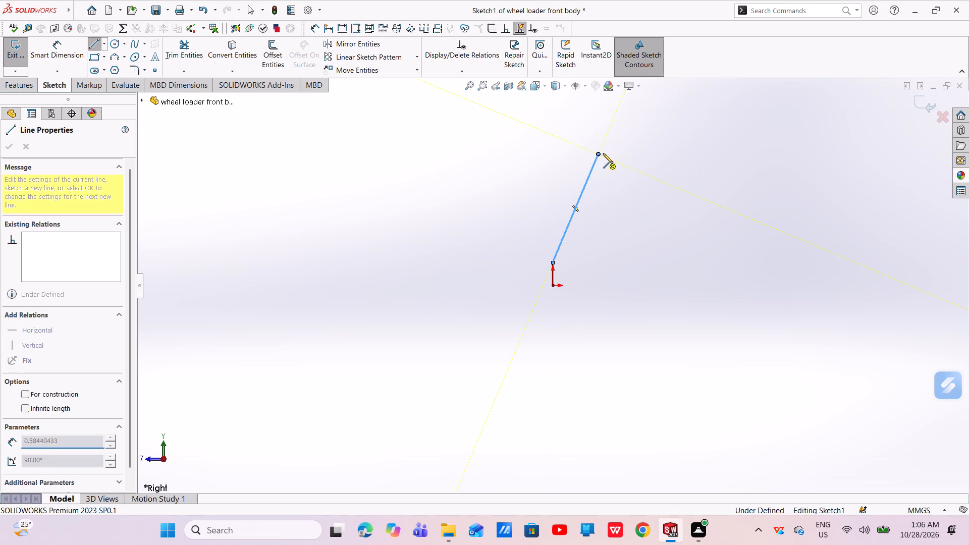
{"action": "left_click", "coordinate": [631, 154]}
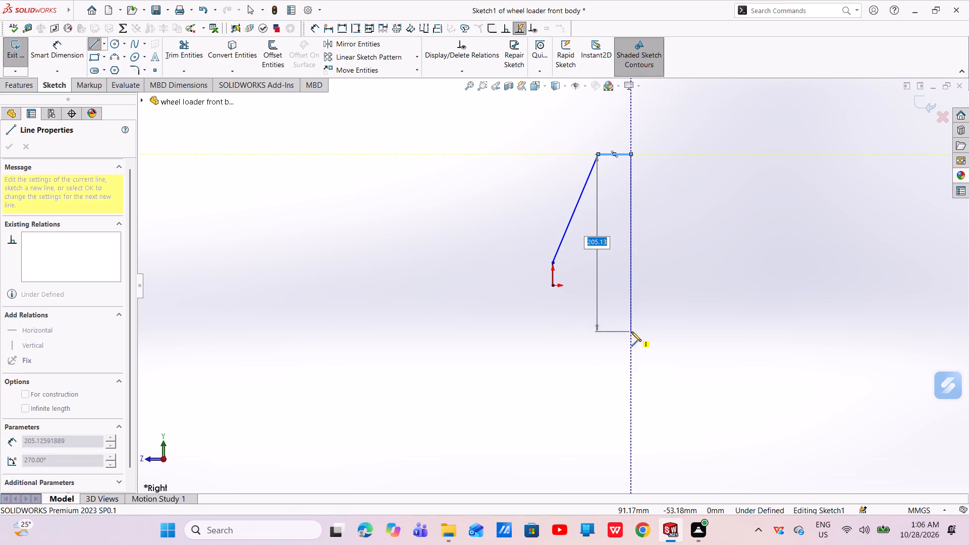
{"action": "left_click", "coordinate": [631, 332]}
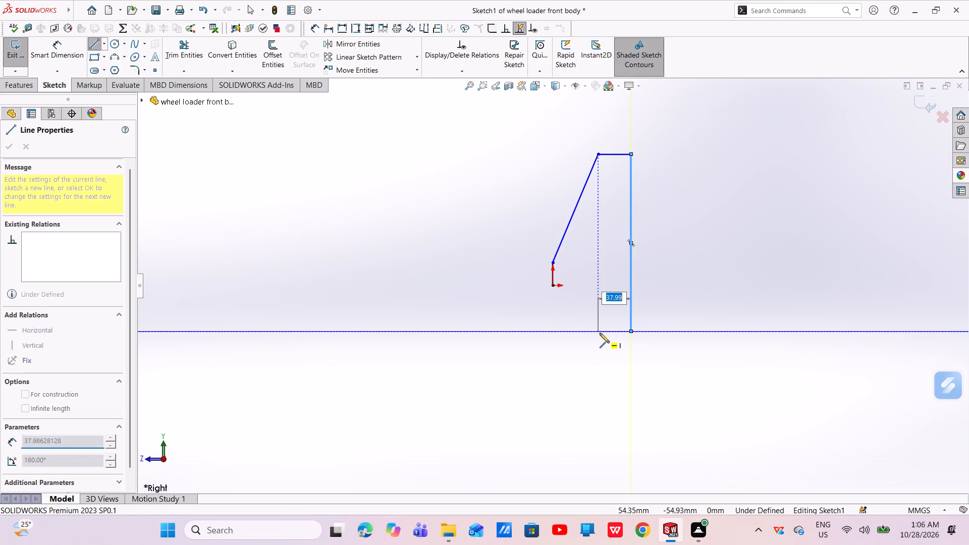
{"action": "left_click", "coordinate": [600, 333]}
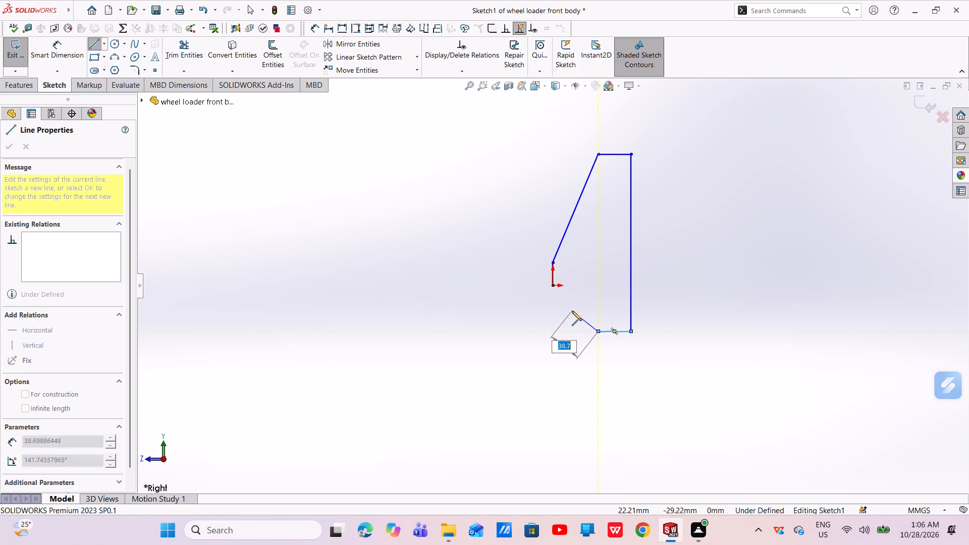
{"action": "left_click", "coordinate": [577, 320]}
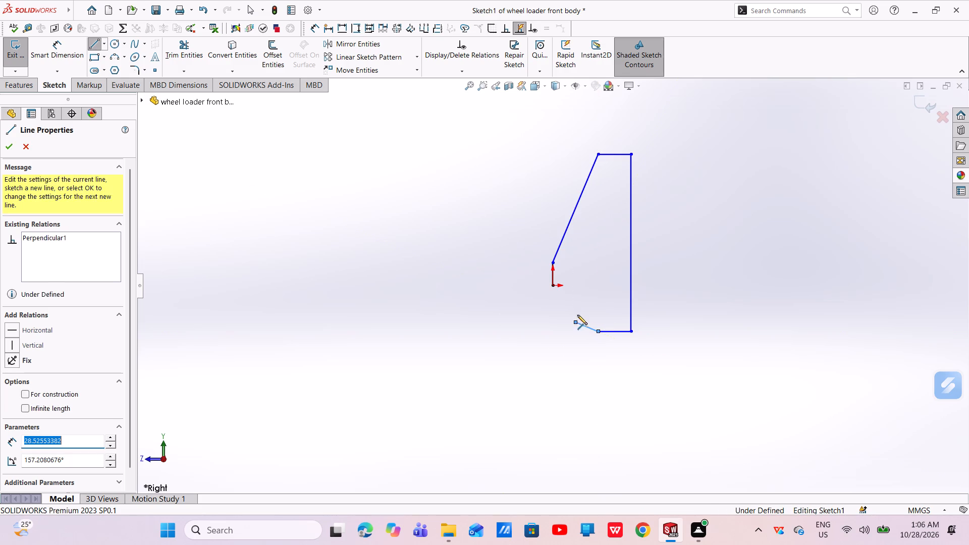
{"action": "left_click", "coordinate": [553, 298]}
{"action": "left_click", "coordinate": [552, 286]}
{"action": "right_click", "coordinate": [552, 286]}
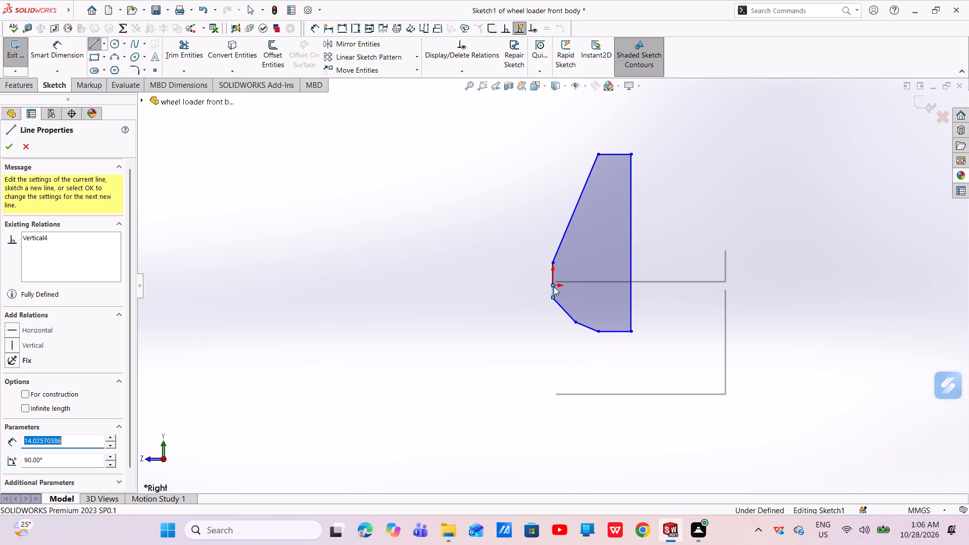
{"action": "left_click", "coordinate": [577, 295]}
Try to make the profile's vertex just below the origin coincident with the line endpoint at the origin.
{"action": "scroll", "coordinate": [574, 308], "scroll_direction": "down", "scroll_amount": 5}
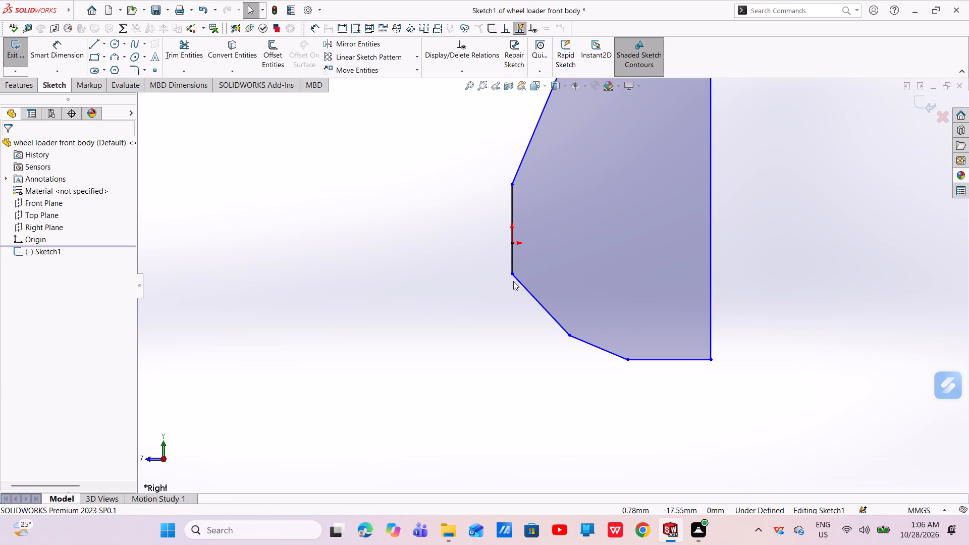
{"action": "left_click", "coordinate": [513, 274]}
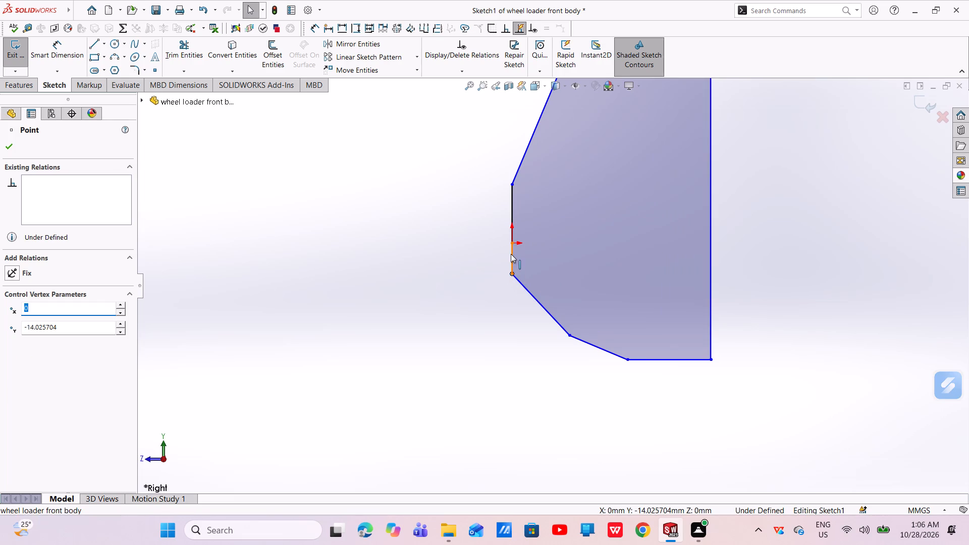
{"action": "left_click", "coordinate": [511, 243], "text": "ctrl"}
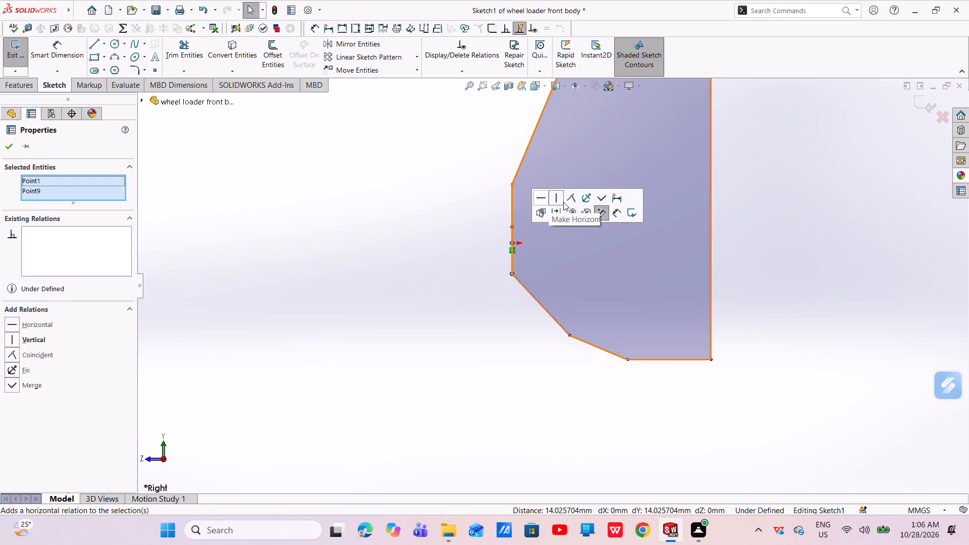
{"action": "left_click", "coordinate": [570, 199]}
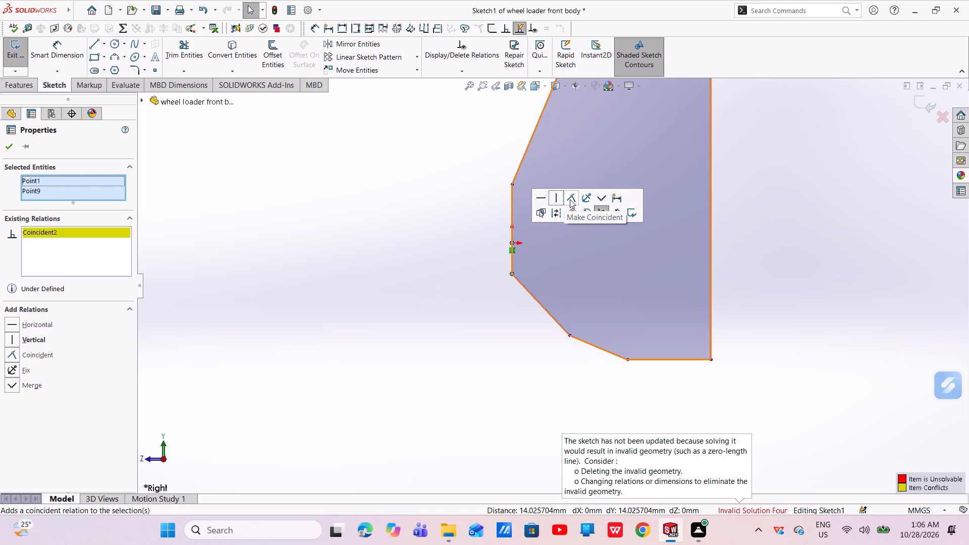
{"action": "key", "text": "Escape"}
{"action": "key", "text": "Escape"}
{"action": "key", "text": "Escape"}
Reshape the profile by moving its long vertical side slightly away from the origin.
{"action": "scroll", "coordinate": [601, 262], "scroll_direction": "up", "scroll_amount": 6}
{"action": "scroll", "coordinate": [612, 251], "scroll_direction": "down", "scroll_amount": 4}
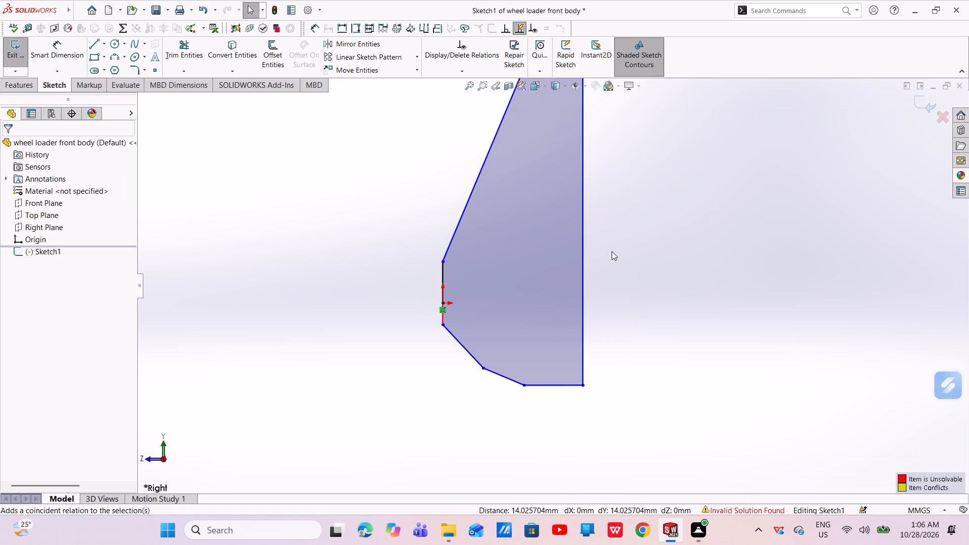
{"action": "left_click_drag", "start_coordinate": [584, 227], "coordinate": [654, 226]}
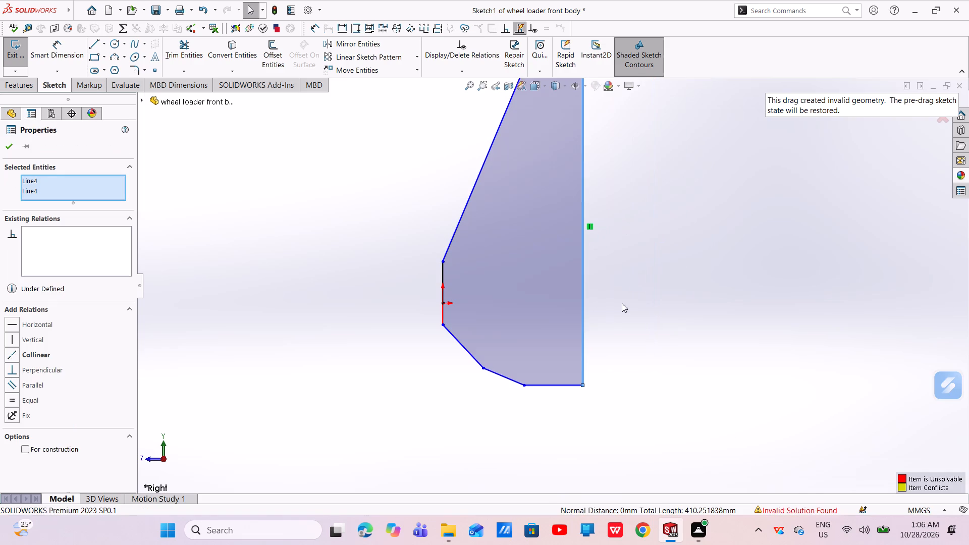
{"action": "key", "text": "Escape"}
{"action": "key", "text": "Escape"}
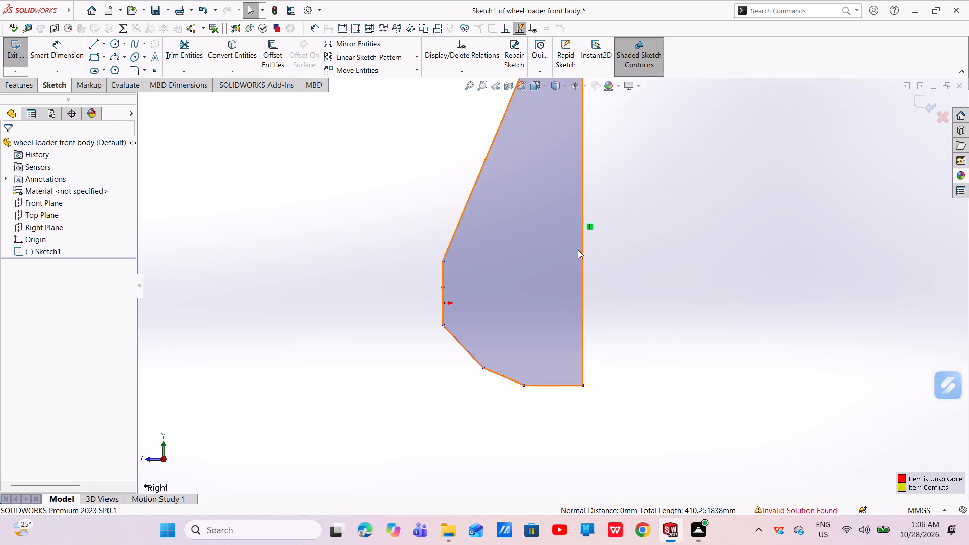
{"action": "left_click_drag", "start_coordinate": [578, 250], "coordinate": [589, 313]}
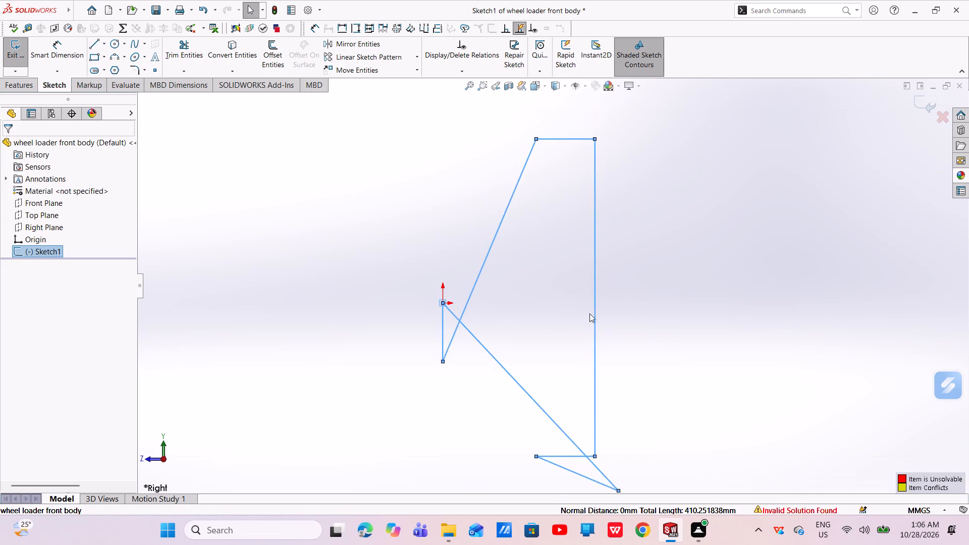
{"action": "left_click_drag", "start_coordinate": [589, 313], "coordinate": [614, 224]}
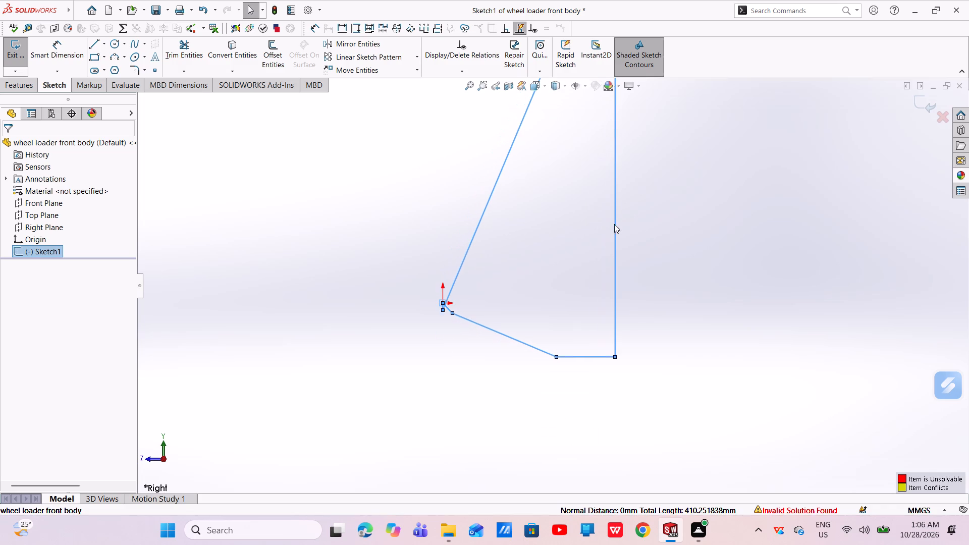
{"action": "left_click_drag", "start_coordinate": [614, 224], "coordinate": [612, 208]}
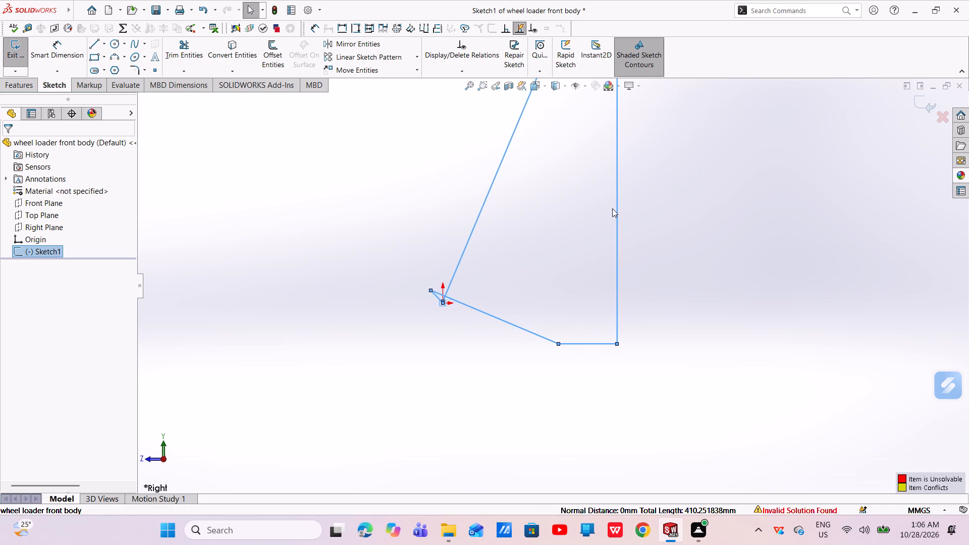
{"action": "left_click_drag", "start_coordinate": [612, 208], "coordinate": [602, 214]}
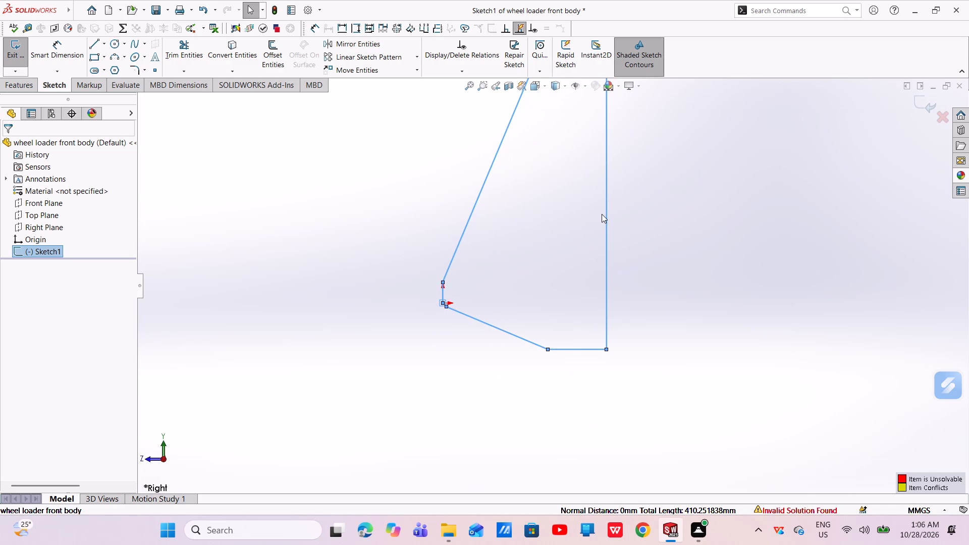
{"action": "left_click_drag", "start_coordinate": [602, 214], "coordinate": [604, 221]}
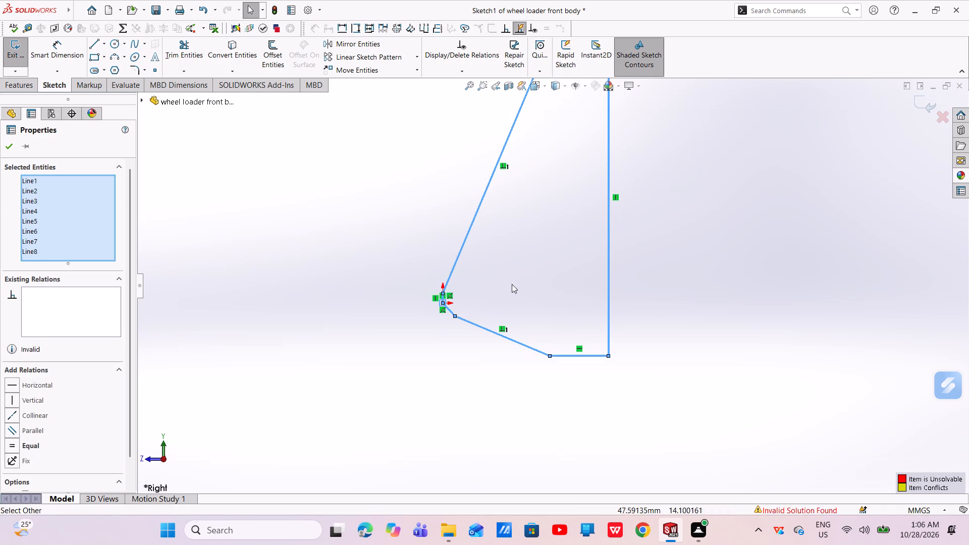
{"action": "key", "text": "Escape"}
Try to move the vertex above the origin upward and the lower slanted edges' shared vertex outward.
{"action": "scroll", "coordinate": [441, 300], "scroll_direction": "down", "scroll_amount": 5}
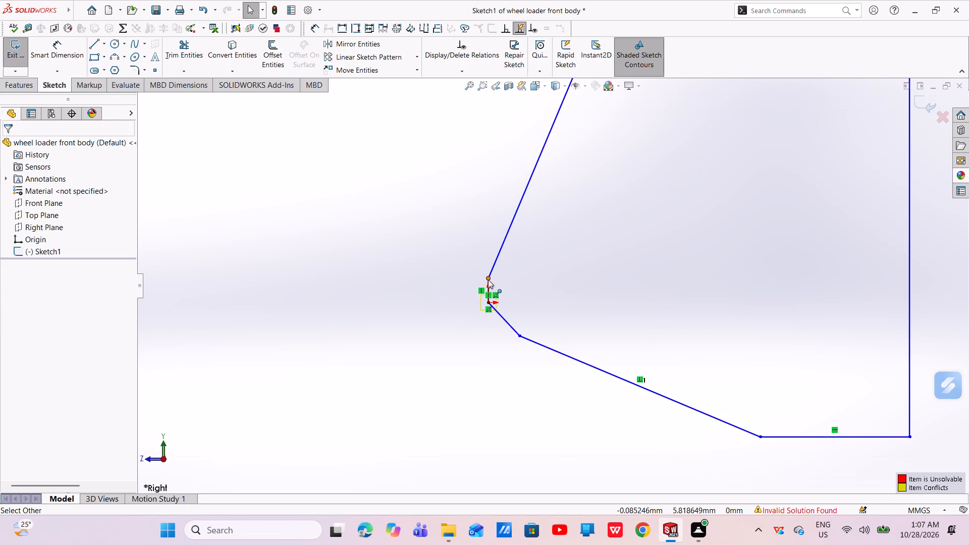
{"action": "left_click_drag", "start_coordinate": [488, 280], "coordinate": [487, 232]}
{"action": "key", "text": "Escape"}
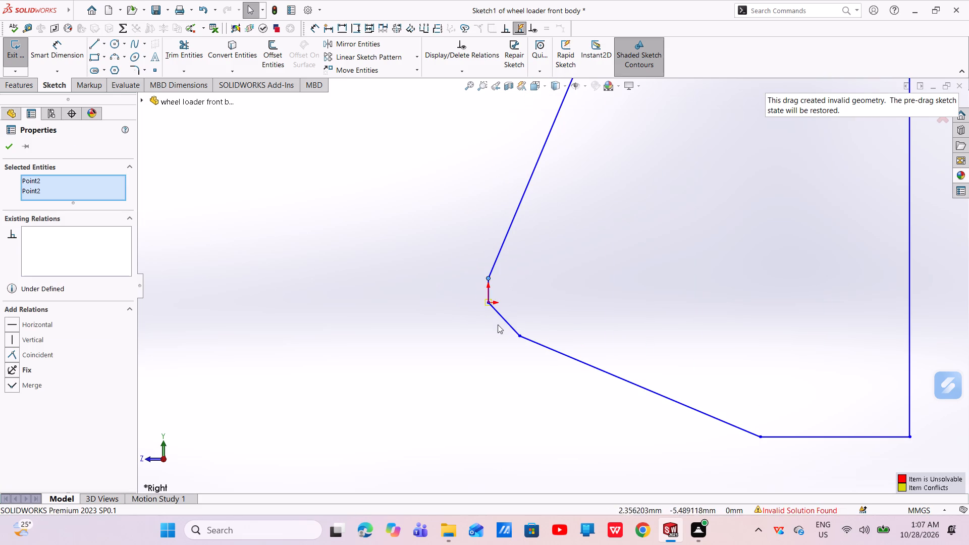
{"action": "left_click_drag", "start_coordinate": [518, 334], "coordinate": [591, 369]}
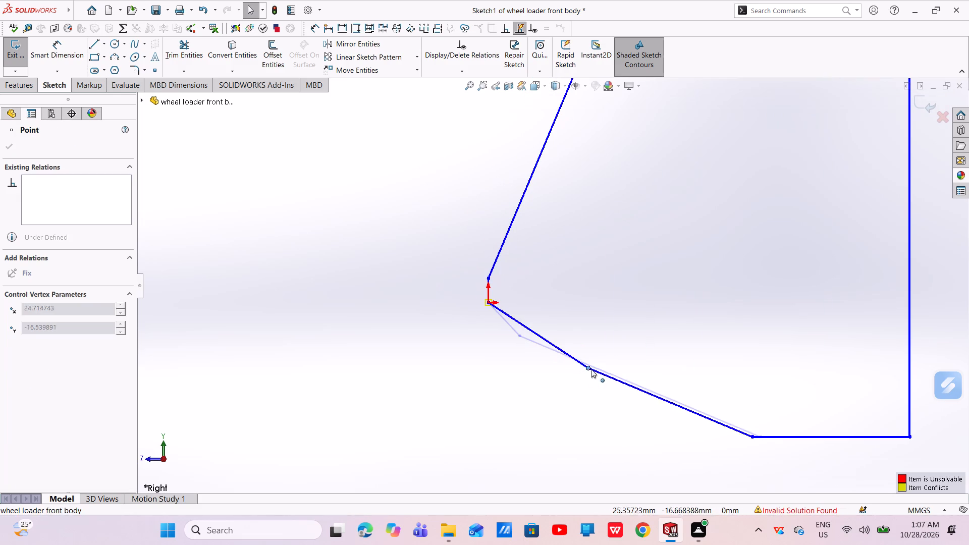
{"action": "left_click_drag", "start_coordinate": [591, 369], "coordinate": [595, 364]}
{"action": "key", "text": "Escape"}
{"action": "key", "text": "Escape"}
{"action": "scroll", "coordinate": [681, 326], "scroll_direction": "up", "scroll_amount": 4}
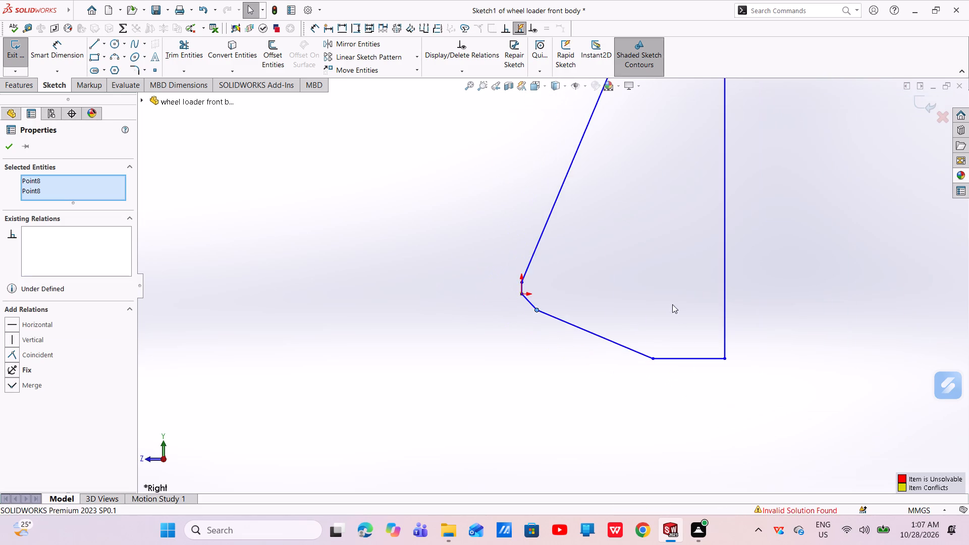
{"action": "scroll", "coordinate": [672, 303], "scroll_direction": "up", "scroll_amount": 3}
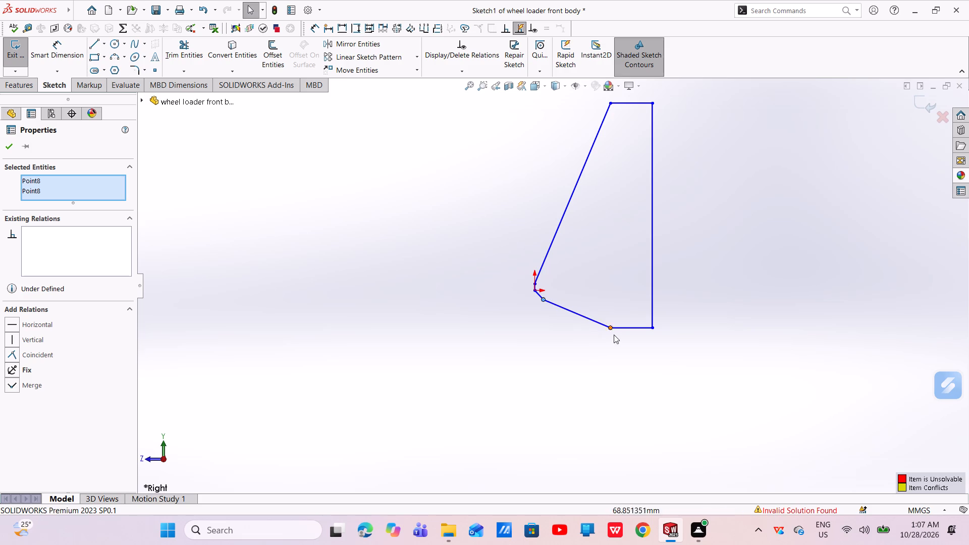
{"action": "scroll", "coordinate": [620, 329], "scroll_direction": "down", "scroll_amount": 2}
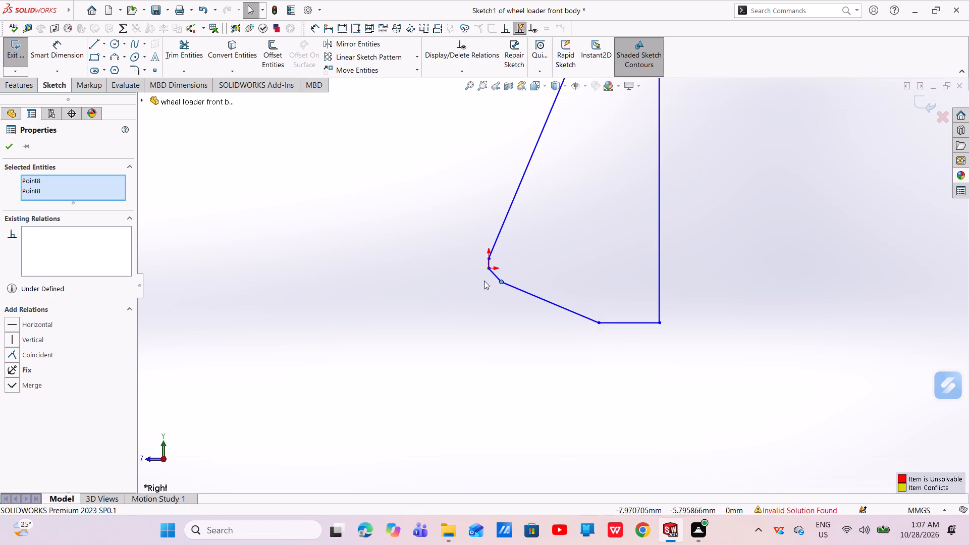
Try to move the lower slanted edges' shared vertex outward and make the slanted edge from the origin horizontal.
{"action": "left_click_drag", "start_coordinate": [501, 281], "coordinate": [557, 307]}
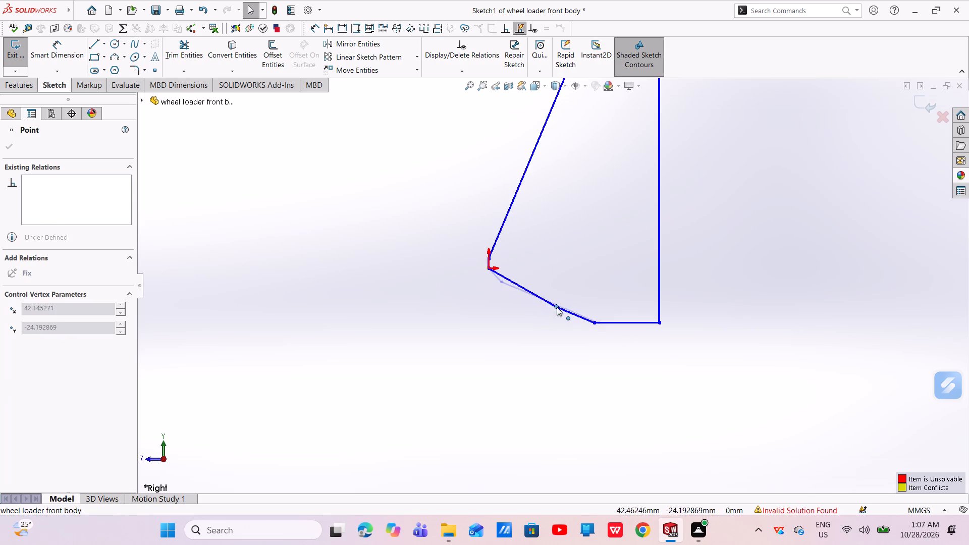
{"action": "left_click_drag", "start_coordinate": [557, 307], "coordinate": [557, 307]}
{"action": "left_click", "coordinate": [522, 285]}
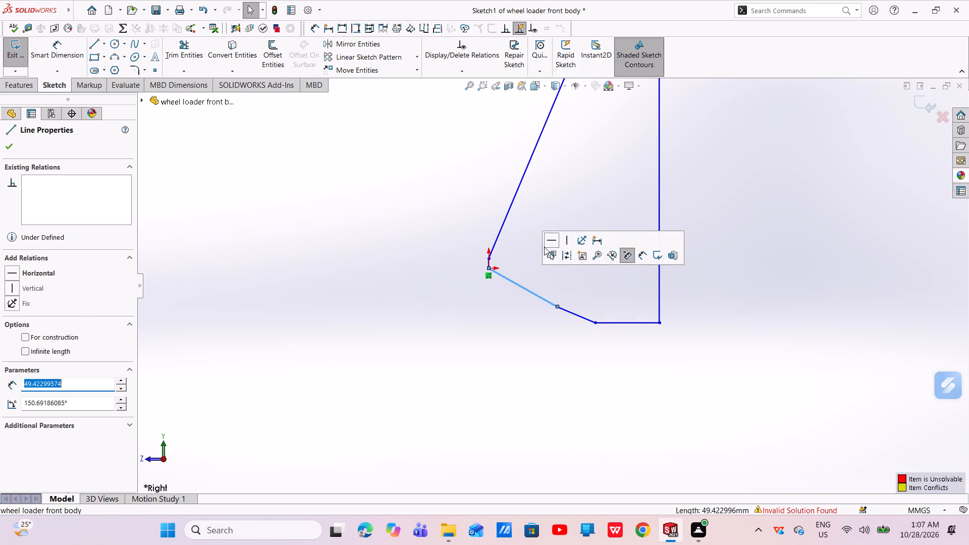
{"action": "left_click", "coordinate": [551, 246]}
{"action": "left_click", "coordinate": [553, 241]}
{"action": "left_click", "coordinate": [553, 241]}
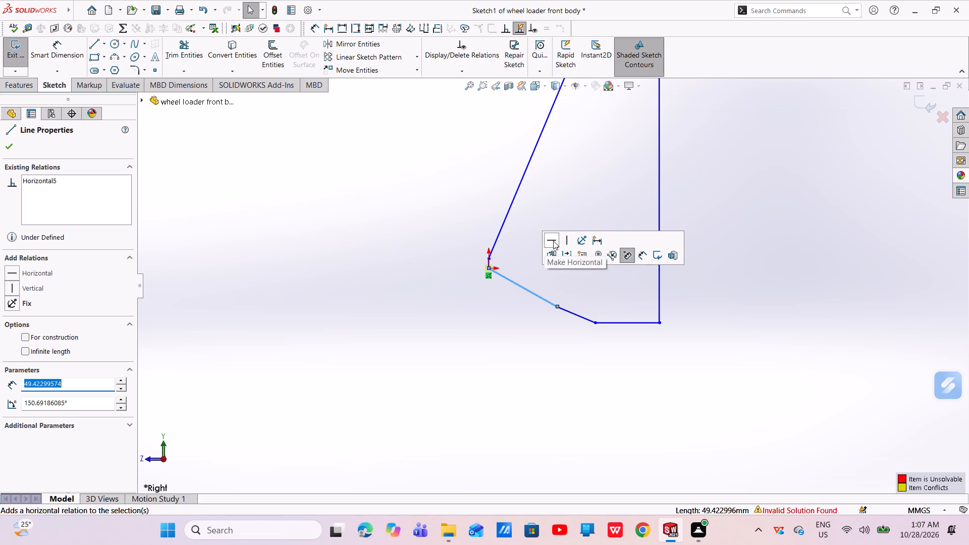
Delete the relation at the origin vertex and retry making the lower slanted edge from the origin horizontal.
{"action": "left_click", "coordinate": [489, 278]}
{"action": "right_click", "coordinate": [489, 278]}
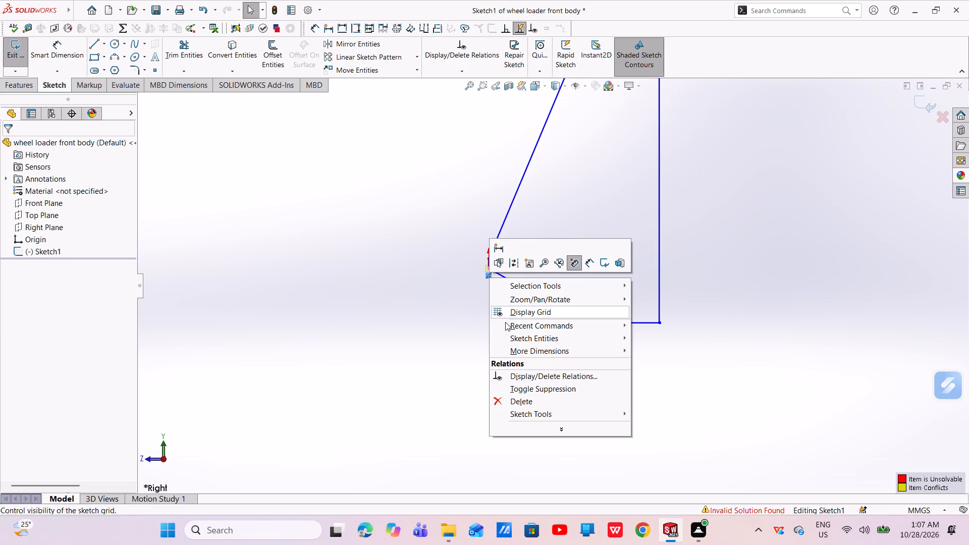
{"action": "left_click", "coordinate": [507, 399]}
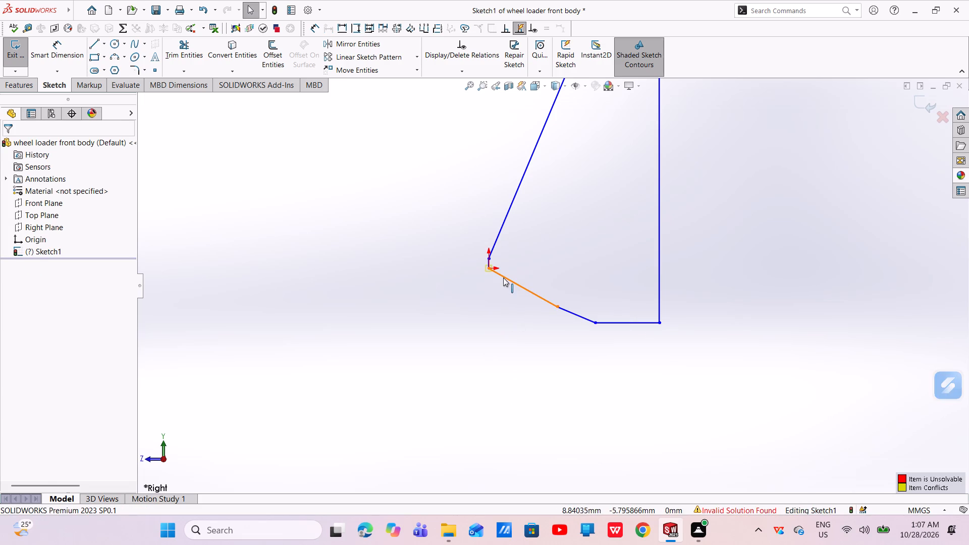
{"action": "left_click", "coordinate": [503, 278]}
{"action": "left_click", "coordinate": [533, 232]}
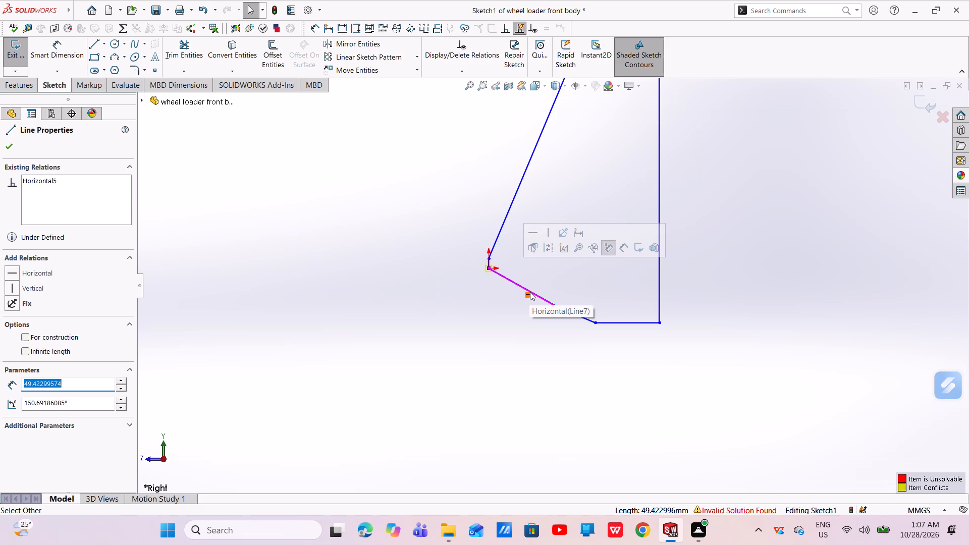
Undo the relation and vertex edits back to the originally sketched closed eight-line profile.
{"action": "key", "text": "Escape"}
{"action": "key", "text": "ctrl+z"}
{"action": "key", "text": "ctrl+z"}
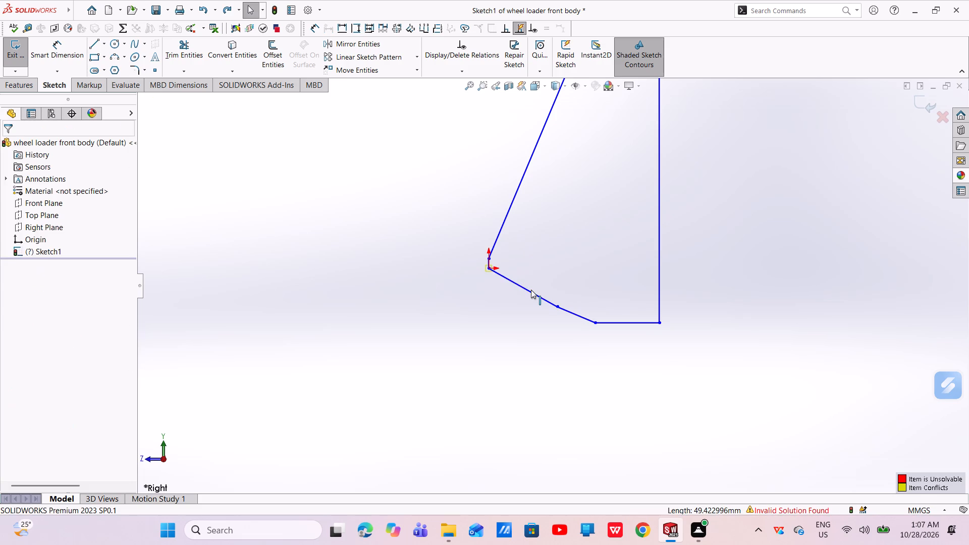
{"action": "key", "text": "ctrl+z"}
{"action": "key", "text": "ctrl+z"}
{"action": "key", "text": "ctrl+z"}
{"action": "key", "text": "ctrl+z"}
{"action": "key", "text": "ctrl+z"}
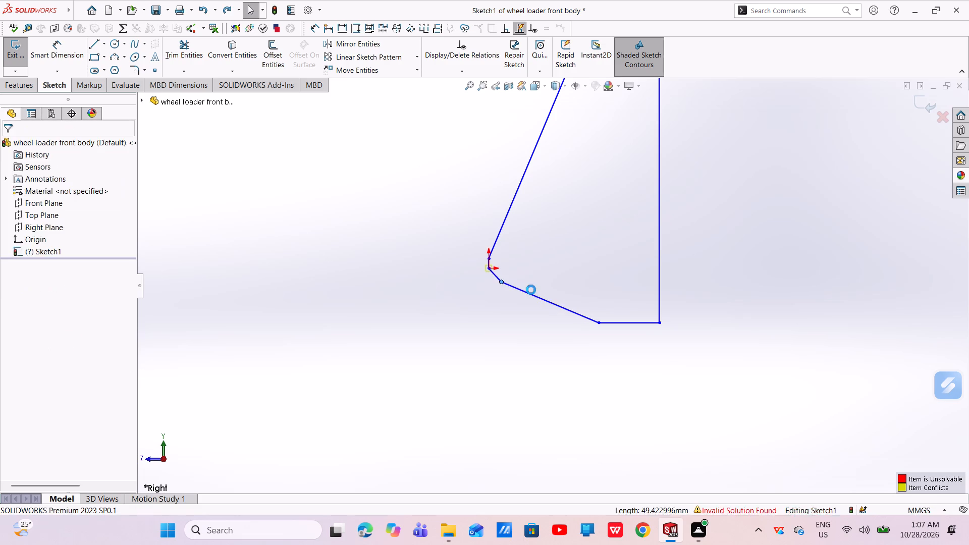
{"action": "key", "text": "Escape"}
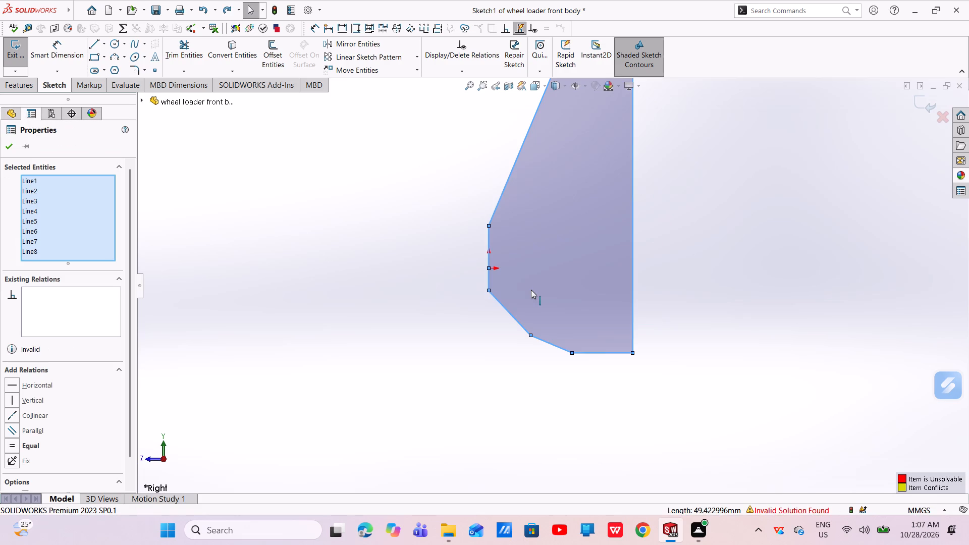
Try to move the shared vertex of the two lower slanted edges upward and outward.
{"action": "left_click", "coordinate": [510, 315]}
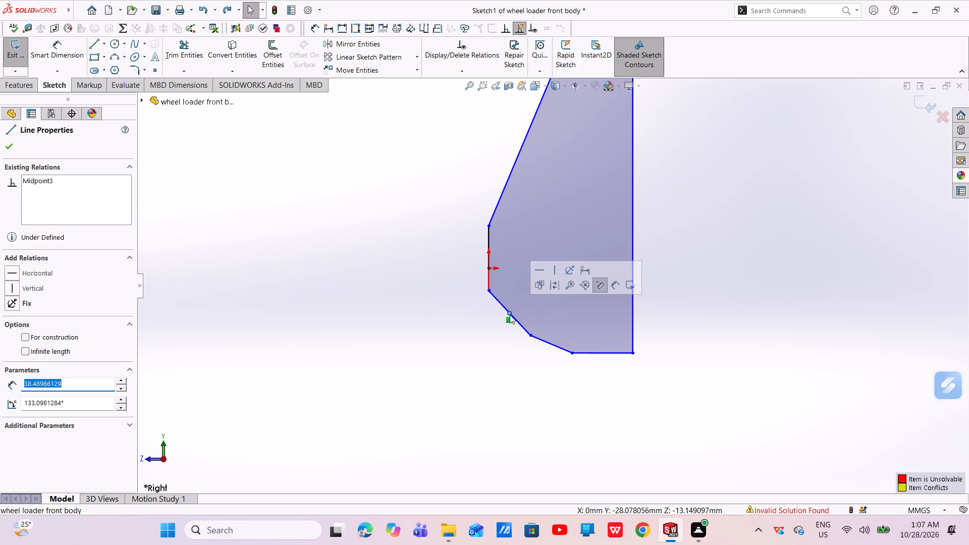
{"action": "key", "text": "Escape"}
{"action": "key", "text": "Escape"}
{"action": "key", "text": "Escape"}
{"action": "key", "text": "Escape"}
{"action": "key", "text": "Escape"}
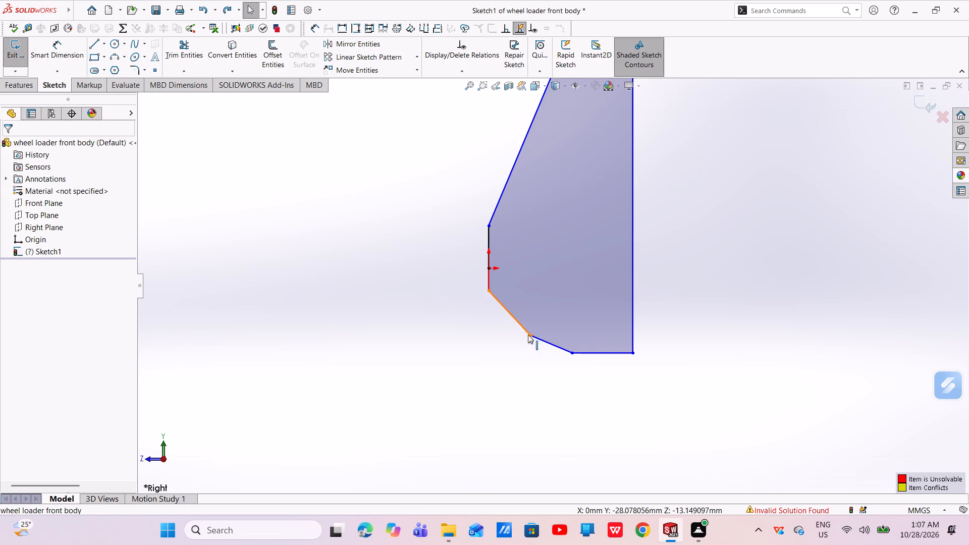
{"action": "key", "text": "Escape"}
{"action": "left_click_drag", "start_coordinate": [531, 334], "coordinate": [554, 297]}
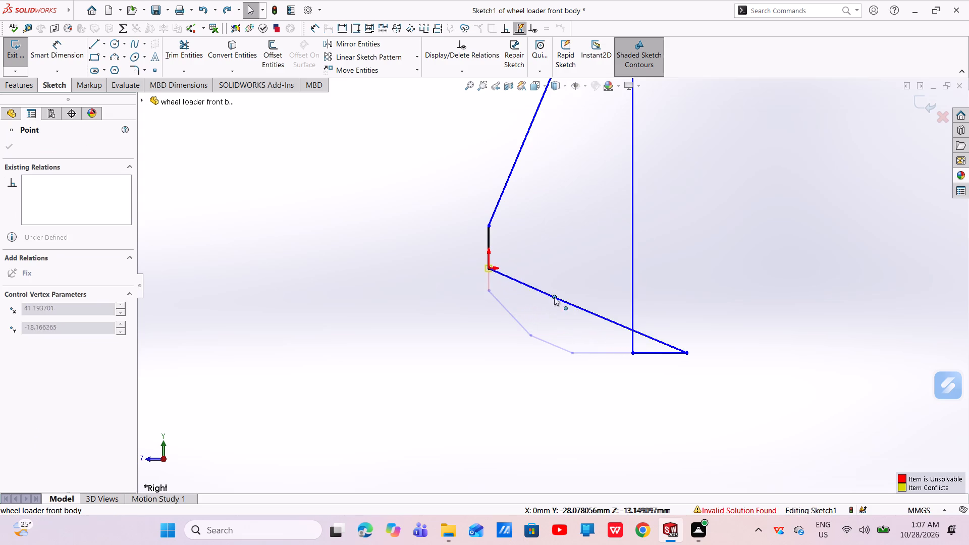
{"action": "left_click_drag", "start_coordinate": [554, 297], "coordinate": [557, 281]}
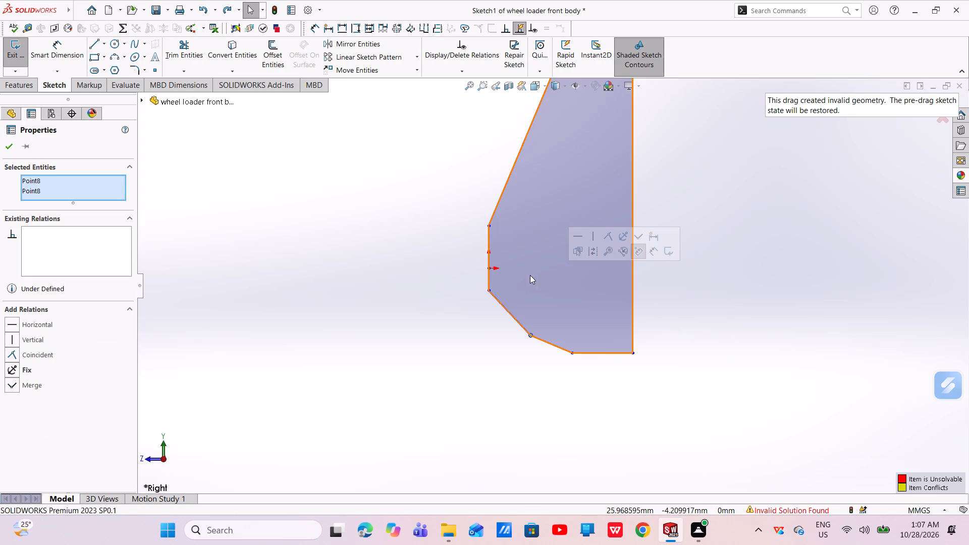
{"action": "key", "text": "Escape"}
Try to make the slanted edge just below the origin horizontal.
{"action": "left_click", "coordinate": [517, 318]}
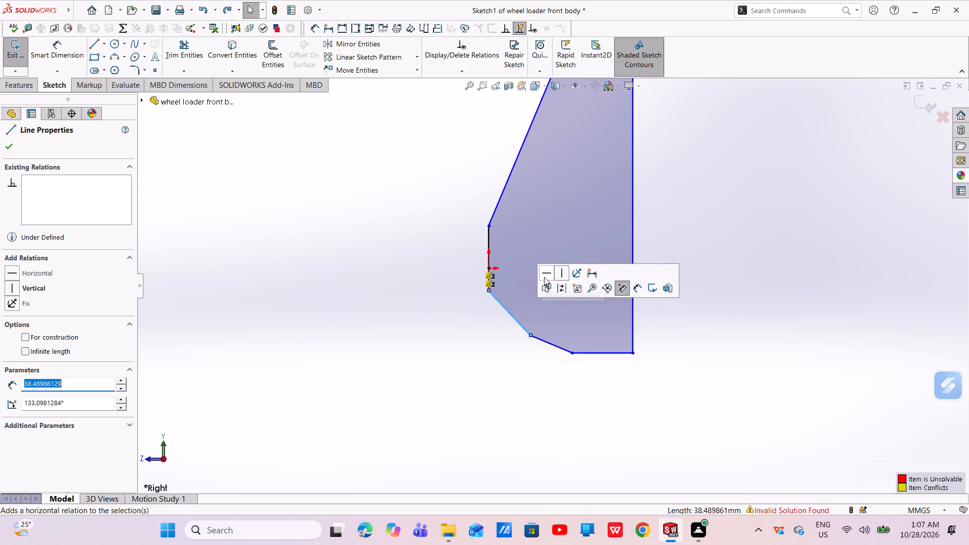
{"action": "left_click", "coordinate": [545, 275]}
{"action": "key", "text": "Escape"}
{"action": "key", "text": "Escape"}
Undo the sketch back to its first three lines, removing the long vertical side and all the lower edges.
{"action": "key", "text": "ctrl+z"}
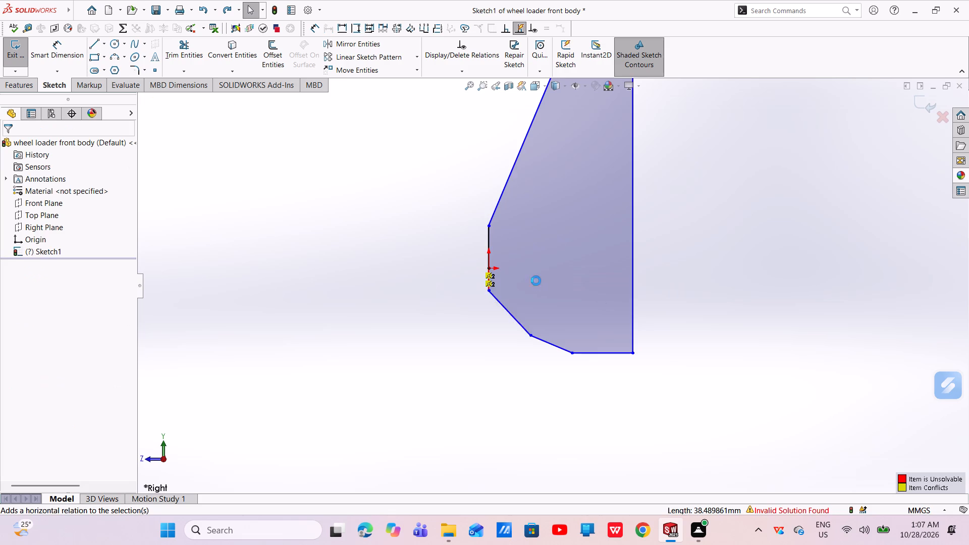
{"action": "key", "text": "ctrl+z"}
{"action": "key", "text": "ctrl+z"}
{"action": "key", "text": "ctrl+z"}
{"action": "key", "text": "ctrl+z"}
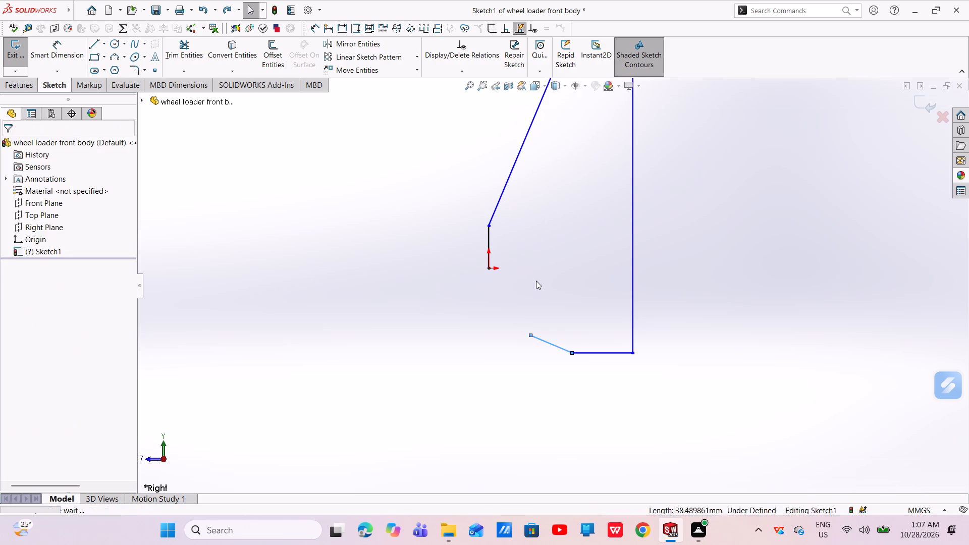
{"action": "key", "text": "ctrl+z"}
{"action": "key", "text": "ctrl+z"}
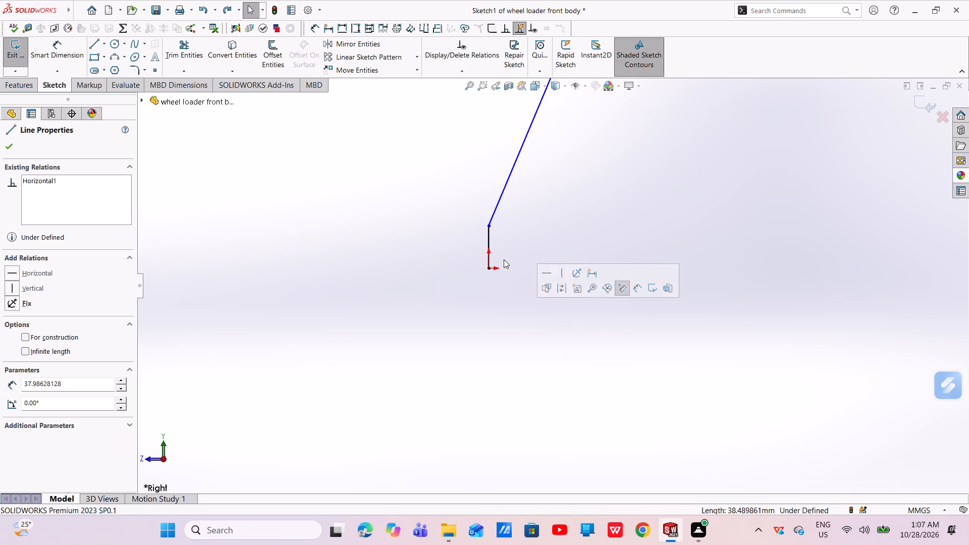
Close the profile with a vertical line about 192 mm, a horizontal about 24 mm, and slanted lines about 29 mm and 49 mm to the origin.
{"action": "scroll", "coordinate": [502, 257], "scroll_direction": "up", "scroll_amount": 3}
{"action": "left_click", "coordinate": [100, 42]}
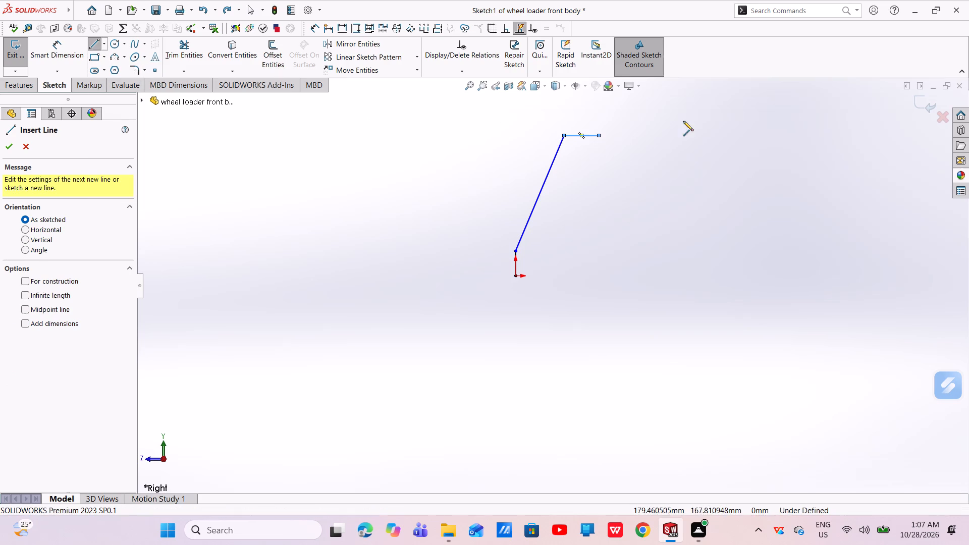
{"action": "left_click", "coordinate": [600, 136]}
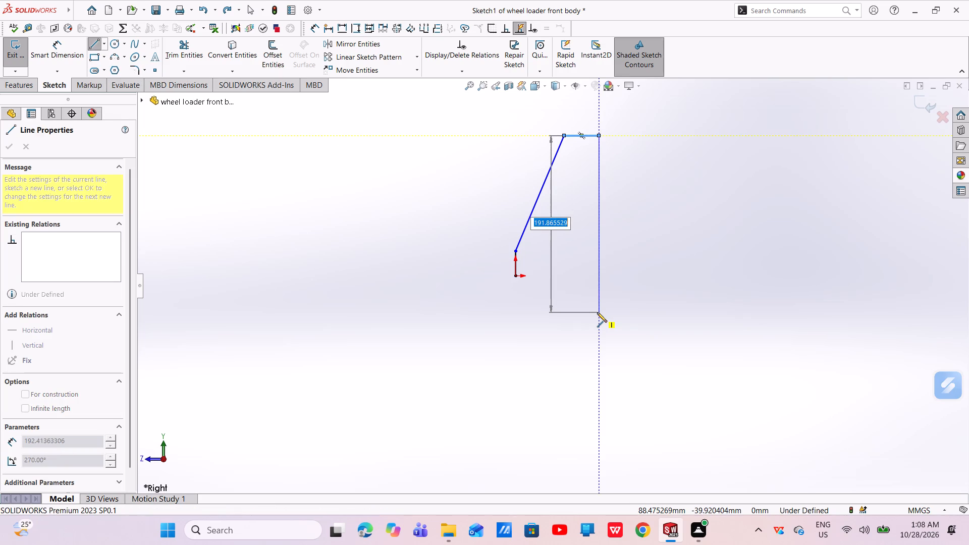
{"action": "left_click", "coordinate": [597, 312]}
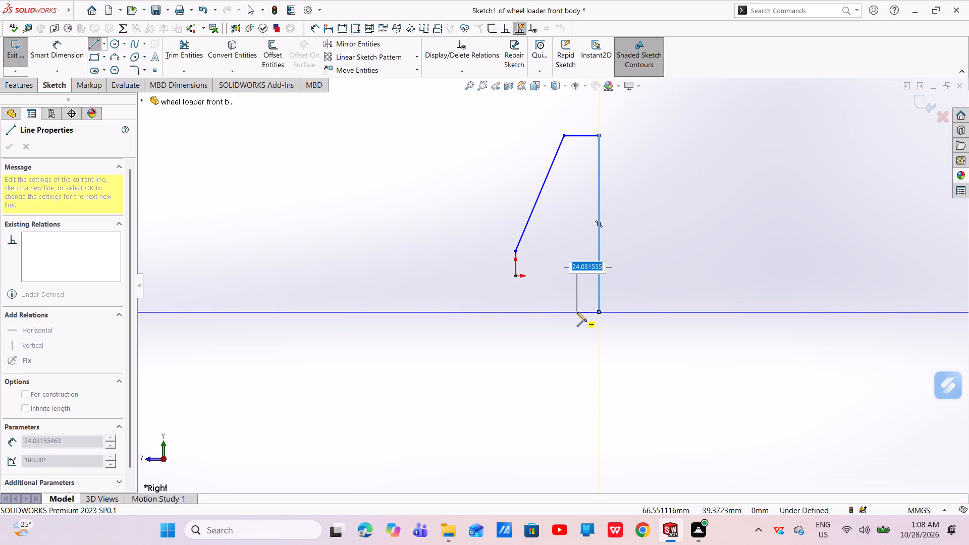
{"action": "left_click", "coordinate": [577, 312]}
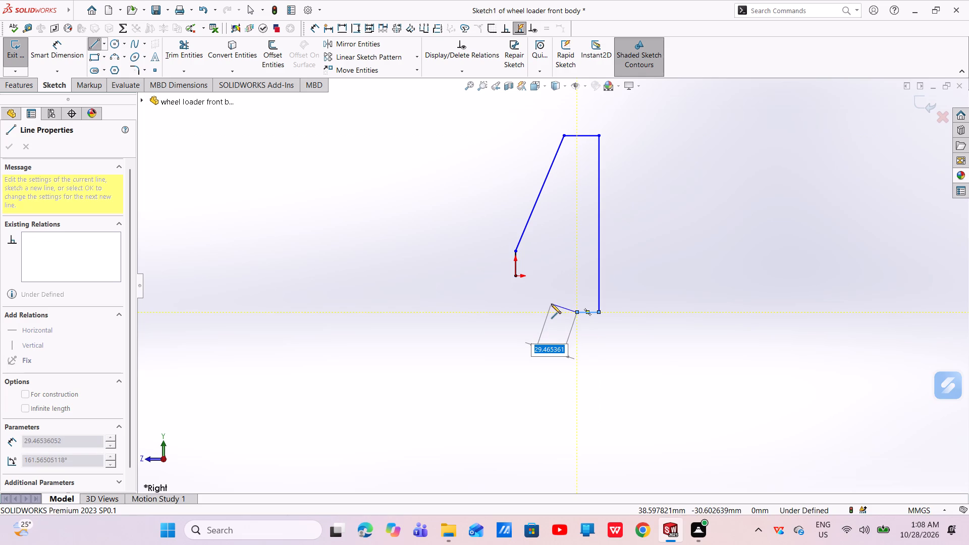
{"action": "left_click", "coordinate": [551, 304]}
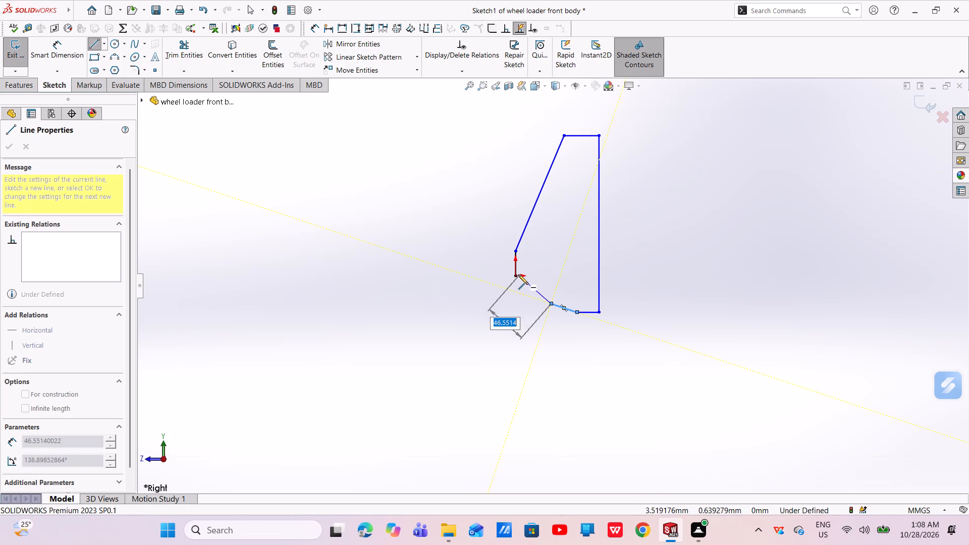
{"action": "left_click", "coordinate": [515, 274]}
{"action": "right_click", "coordinate": [515, 274]}
{"action": "left_click", "coordinate": [531, 279]}
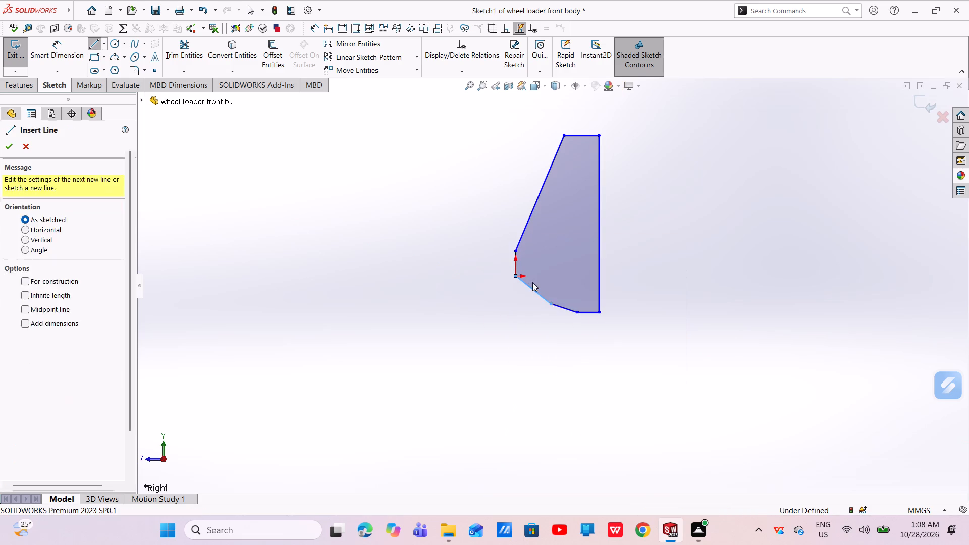
Make the slanted edge that ends at the origin horizontal.
{"action": "left_click", "coordinate": [535, 291]}
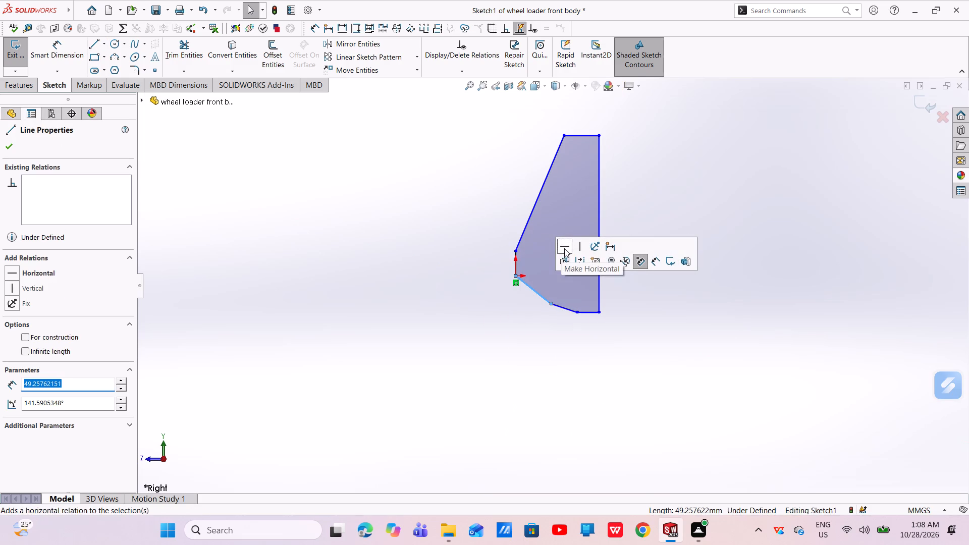
{"action": "left_click", "coordinate": [564, 248]}
{"action": "key", "text": "Escape"}
{"action": "key", "text": "Escape"}
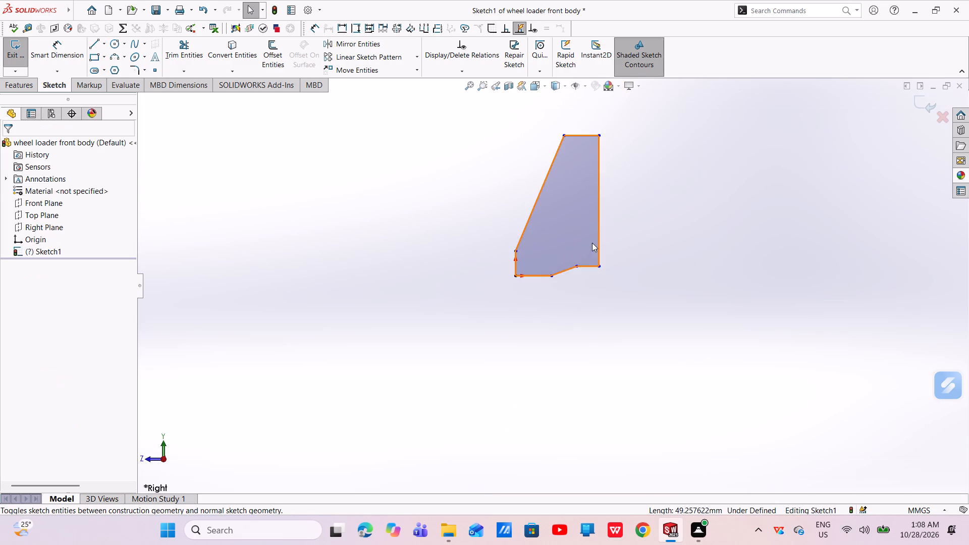
Widen the profile by moving the long vertical side to about 132 mm from the origin.
{"action": "scroll", "coordinate": [592, 243], "scroll_direction": "down", "scroll_amount": 4}
{"action": "scroll", "coordinate": [564, 249], "scroll_direction": "up", "scroll_amount": 1}
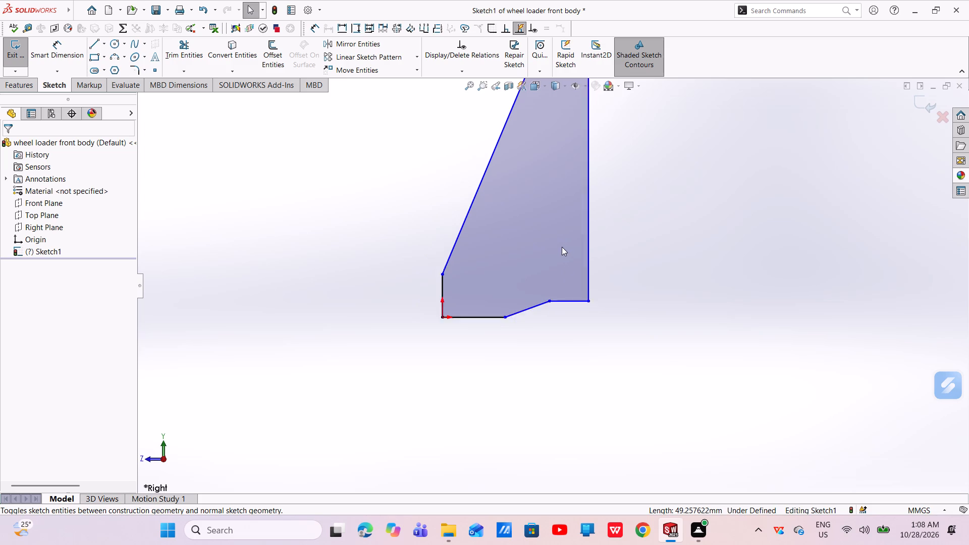
{"action": "scroll", "coordinate": [562, 247], "scroll_direction": "up", "scroll_amount": 2}
{"action": "left_click_drag", "start_coordinate": [579, 137], "coordinate": [624, 138]}
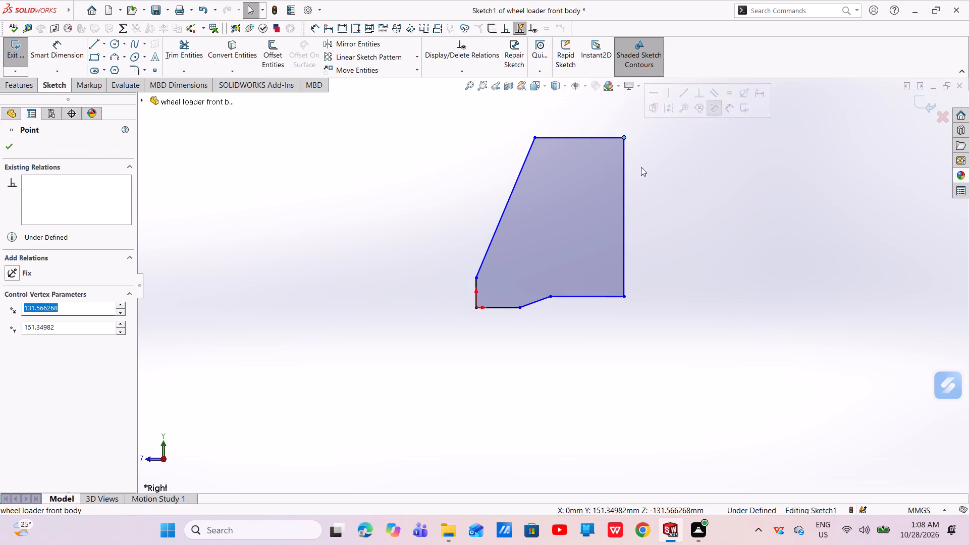
{"action": "key", "text": "Escape"}
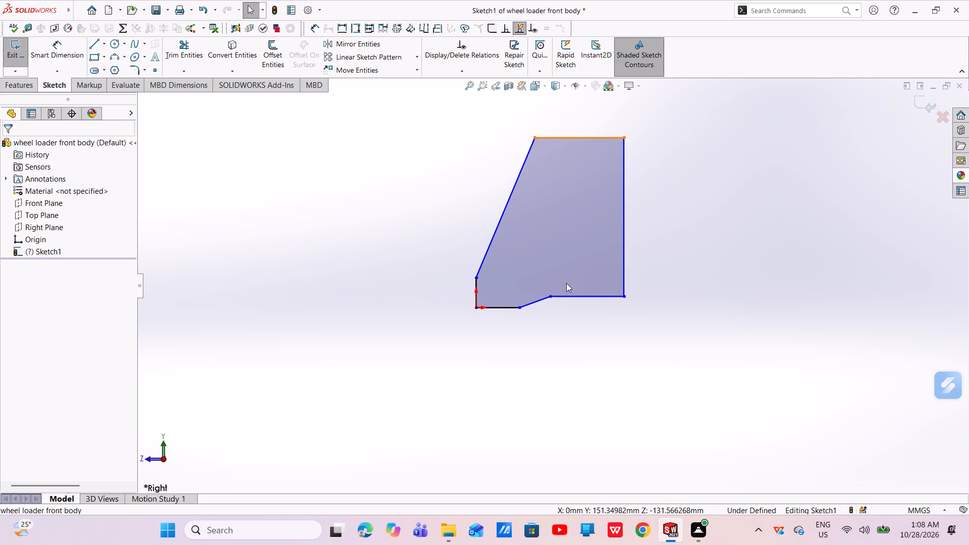
Move the lower slanted edge's outer vertex to about 91 mm across and 9 mm below the origin.
{"action": "left_click_drag", "start_coordinate": [549, 296], "coordinate": [568, 308]}
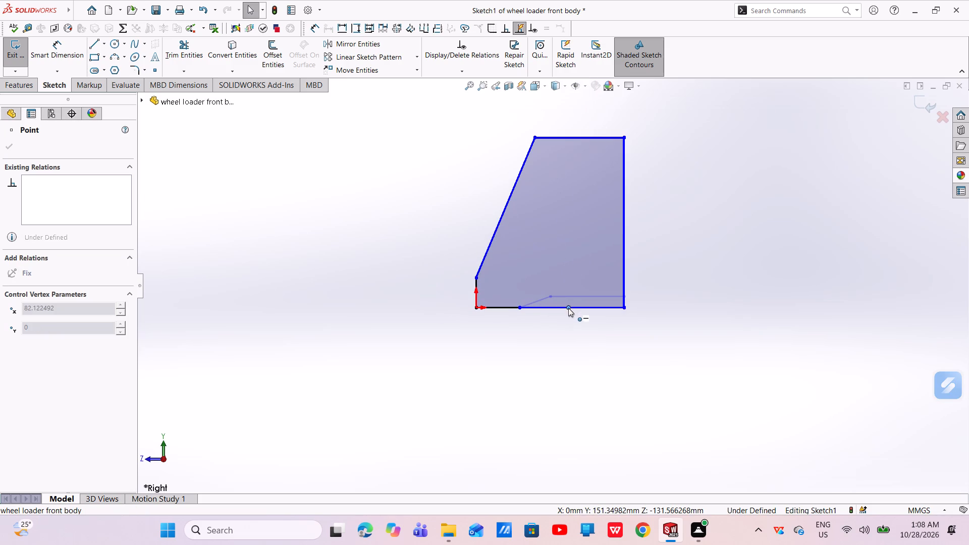
{"action": "left_click_drag", "start_coordinate": [568, 308], "coordinate": [573, 316]}
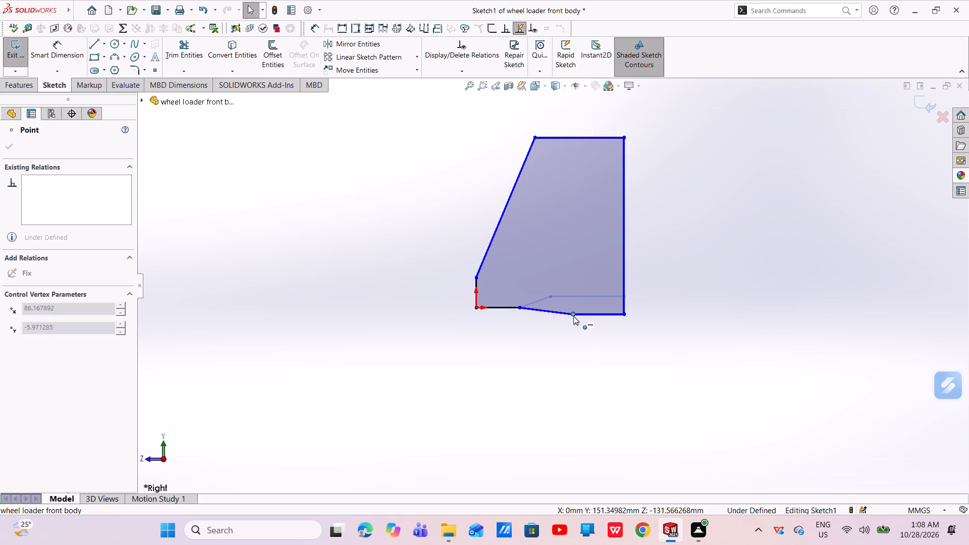
{"action": "left_click_drag", "start_coordinate": [573, 316], "coordinate": [578, 318]}
{"action": "key", "text": "Escape"}
{"action": "key", "text": "Escape"}
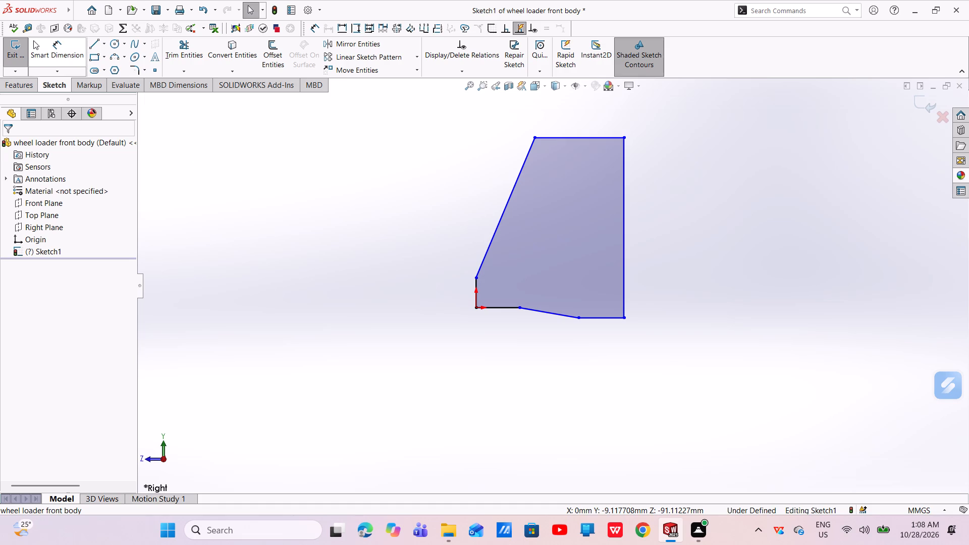
Dimension the short vertical edge at the origin as 8 mm.
{"action": "left_click", "coordinate": [47, 44]}
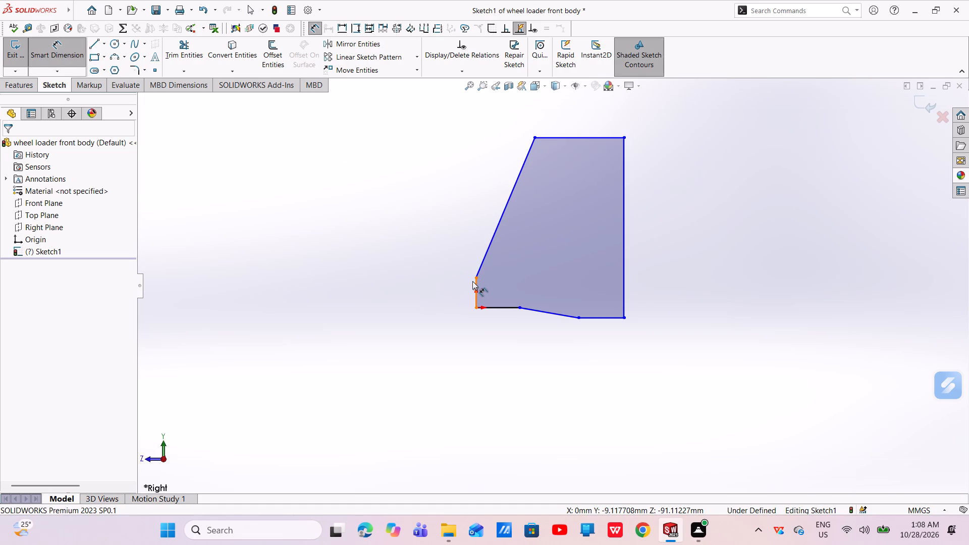
{"action": "left_click", "coordinate": [474, 281]}
{"action": "left_click", "coordinate": [434, 280]}
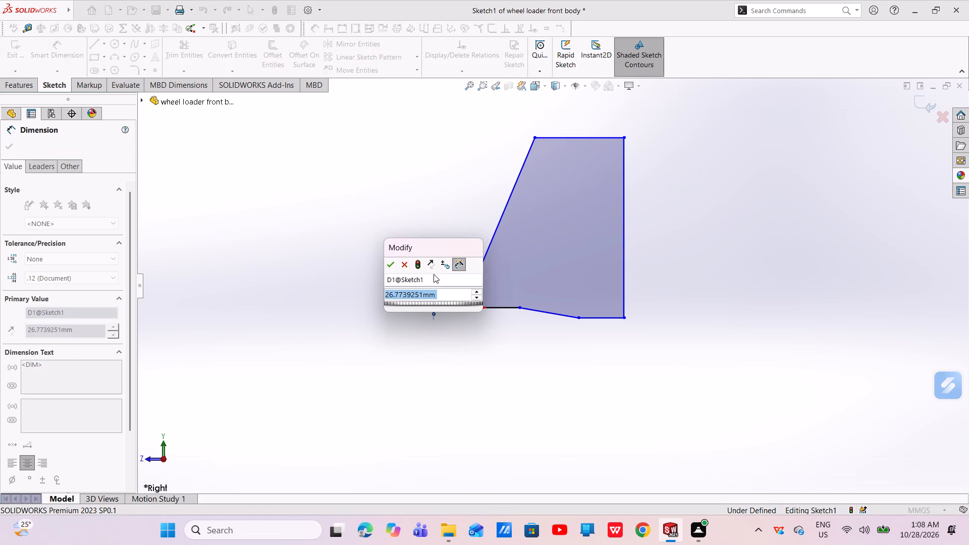
{"action": "key", "text": "BackSpace"}
{"action": "key", "text": "8"}
{"action": "key", "text": "Return"}
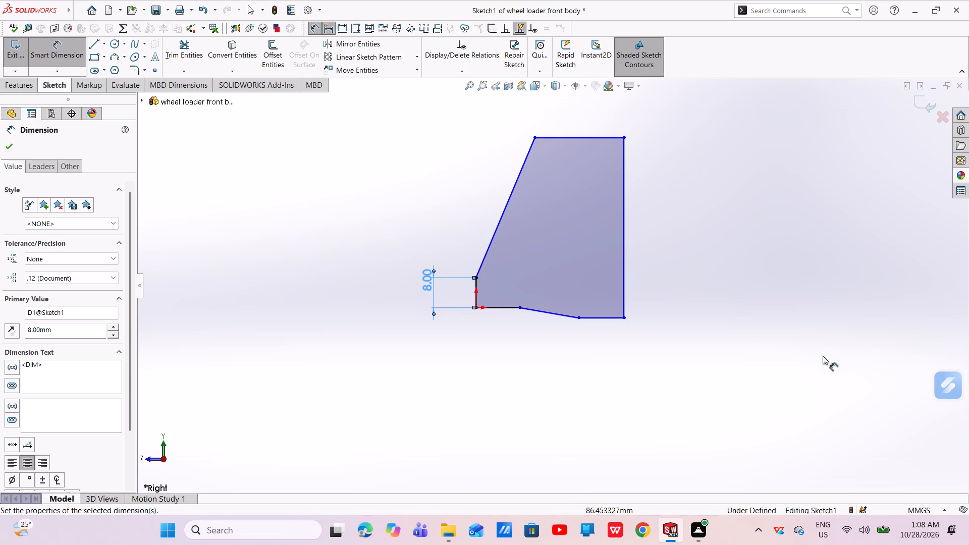
Dimension the vertical drop between the two ends of the lower slanted edge as 3.65 mm.
{"action": "scroll", "coordinate": [736, 339], "scroll_direction": "down", "scroll_amount": 2}
{"action": "left_click", "coordinate": [399, 291]}
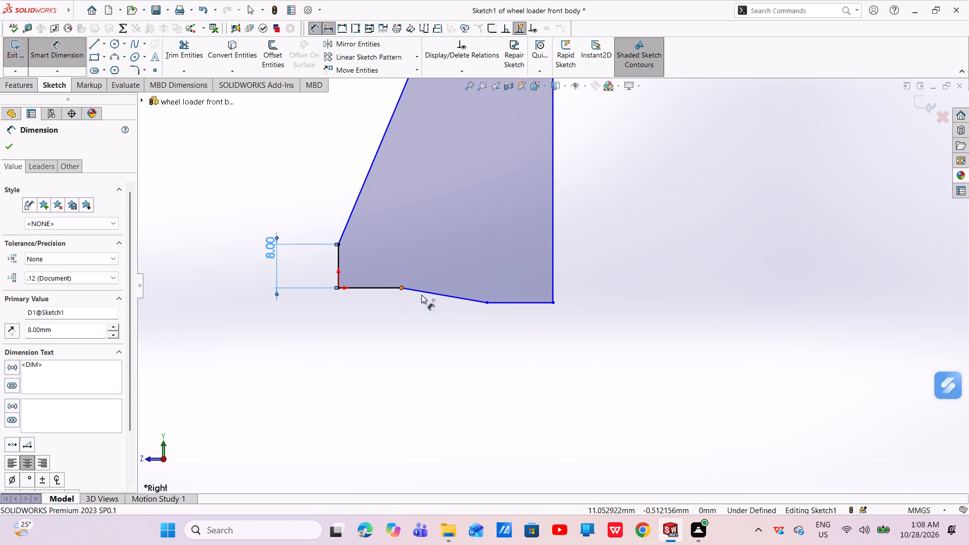
{"action": "left_click", "coordinate": [487, 304]}
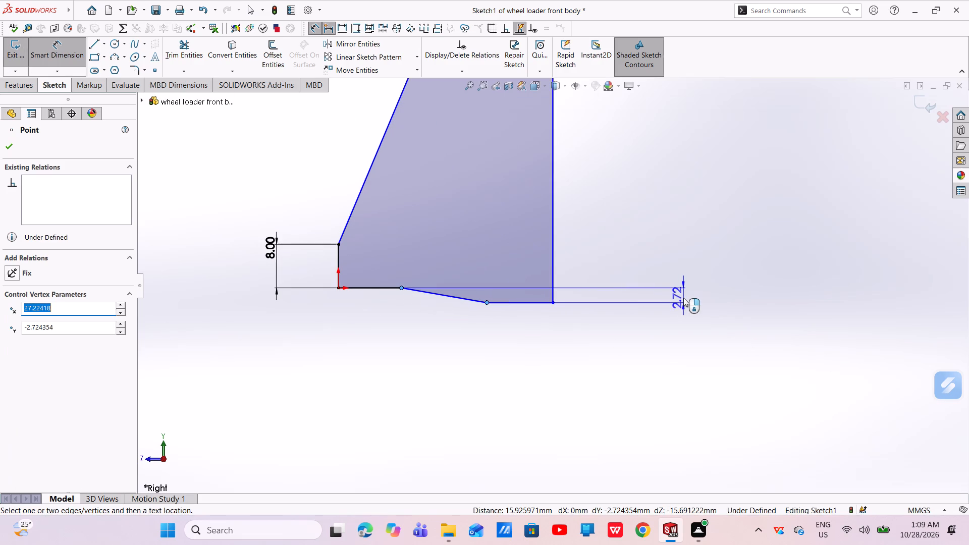
{"action": "left_click", "coordinate": [683, 298]}
{"action": "key", "text": "BackSpace"}
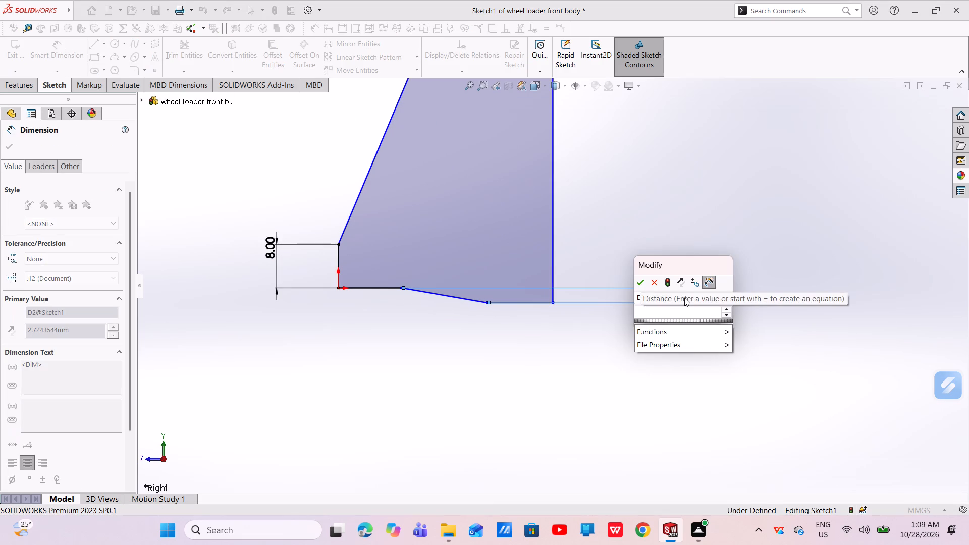
{"action": "type", "text": "3.65"}
{"action": "key", "text": "Return"}
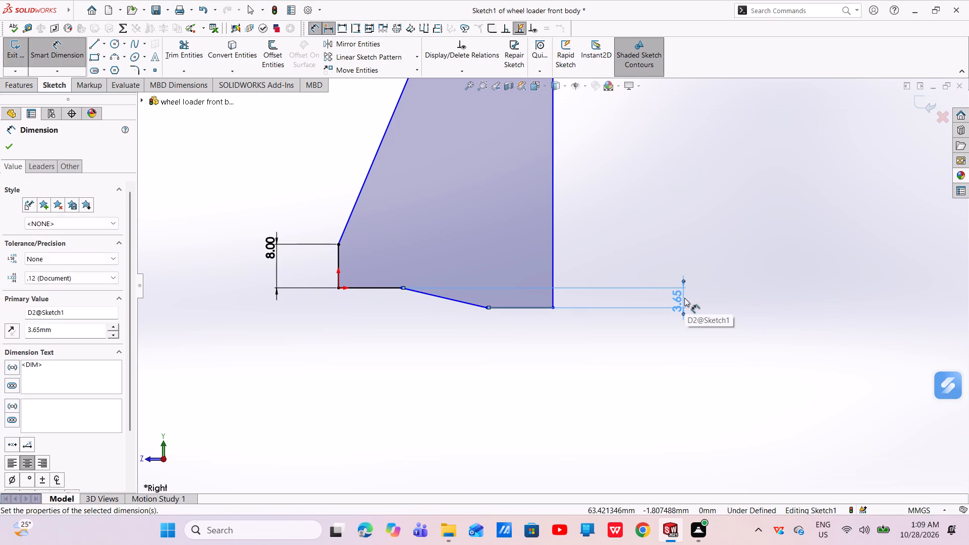
Dimension the profile's top horizontal edge as 10 mm.
{"action": "scroll", "coordinate": [448, 257], "scroll_direction": "up", "scroll_amount": 4}
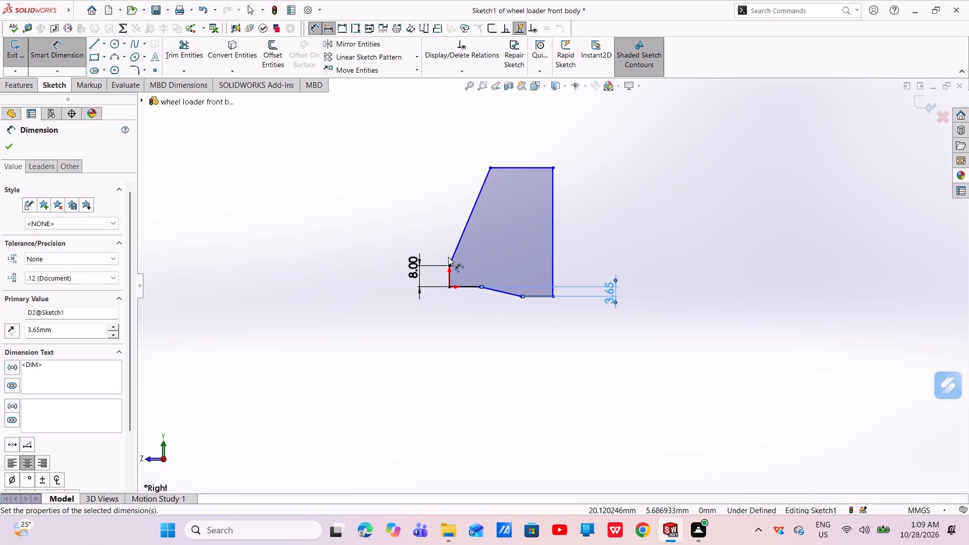
{"action": "scroll", "coordinate": [549, 214], "scroll_direction": "down", "scroll_amount": 3}
{"action": "scroll", "coordinate": [549, 214], "scroll_direction": "up", "scroll_amount": 1}
{"action": "left_click", "coordinate": [523, 169]}
{"action": "left_click", "coordinate": [510, 138]}
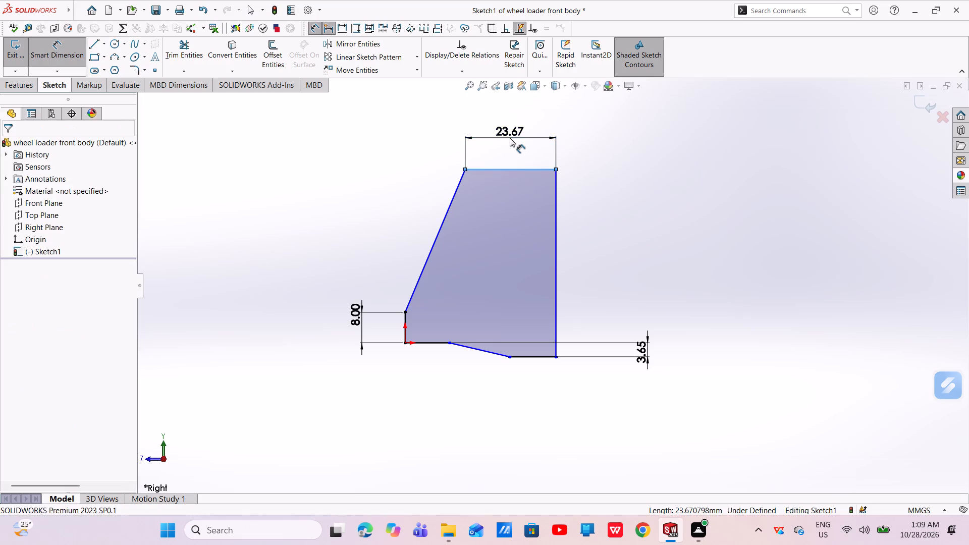
{"action": "key", "text": "BackSpace"}
{"action": "type", "text": "10"}
{"action": "key", "text": "Return"}
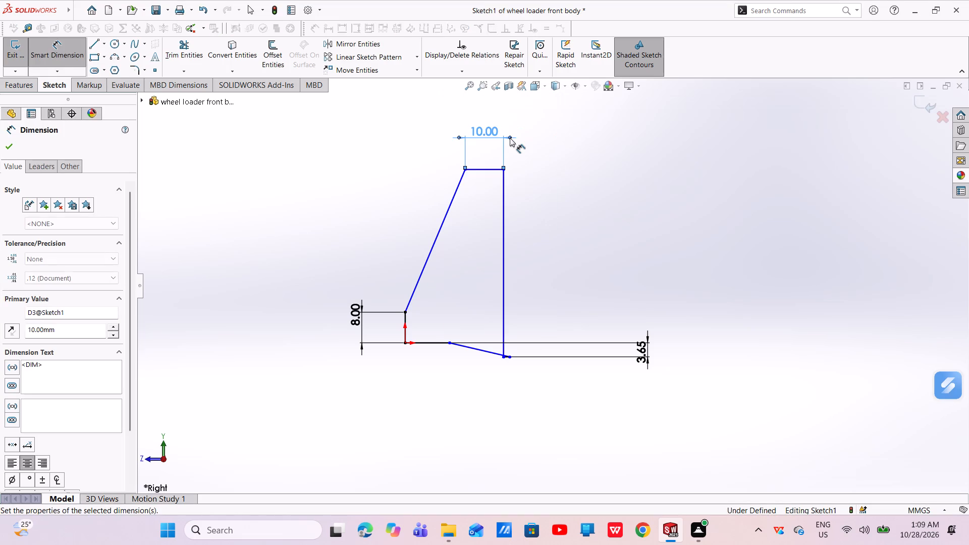
Widen the profile by moving the long vertical side outward to about 35 mm from the origin.
{"action": "scroll", "coordinate": [476, 246], "scroll_direction": "down", "scroll_amount": 3}
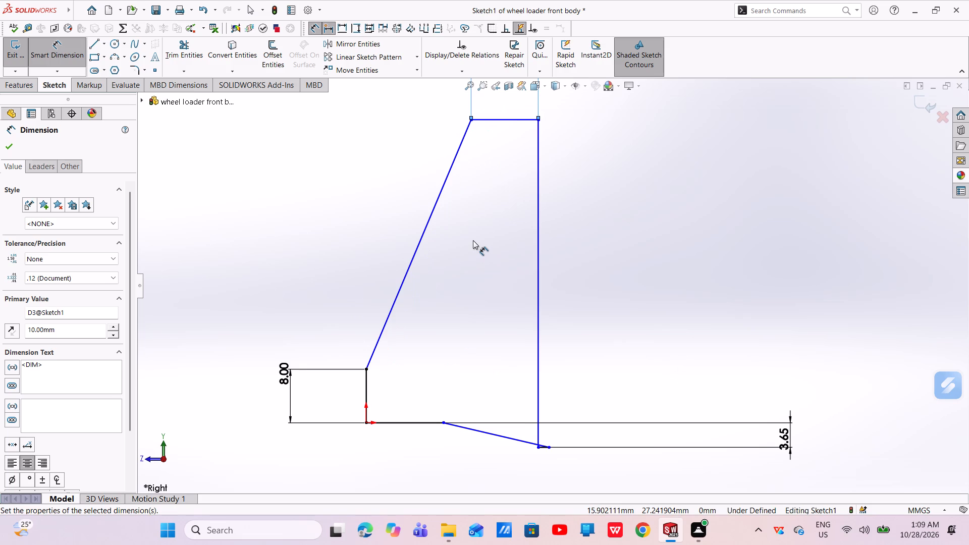
{"action": "left_click", "coordinate": [500, 118]}
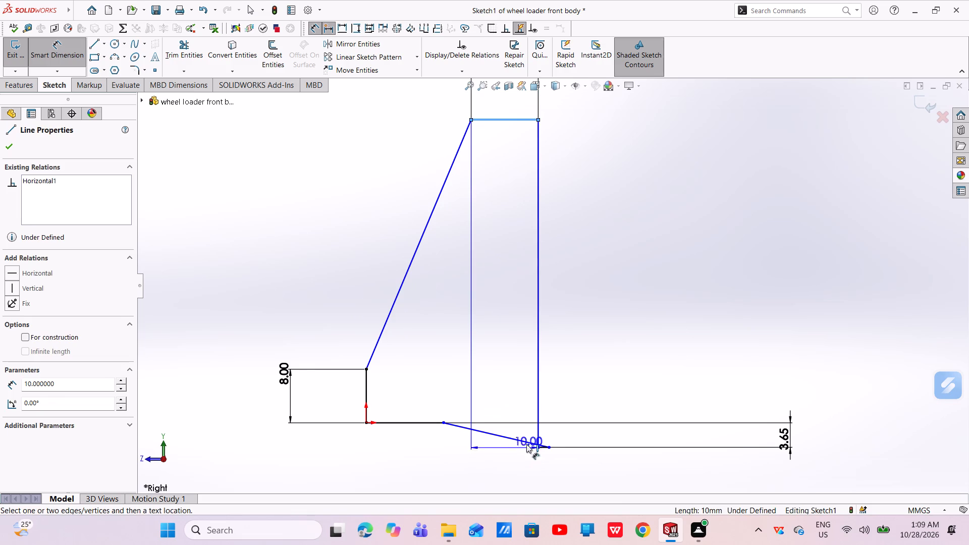
{"action": "key", "text": "Escape"}
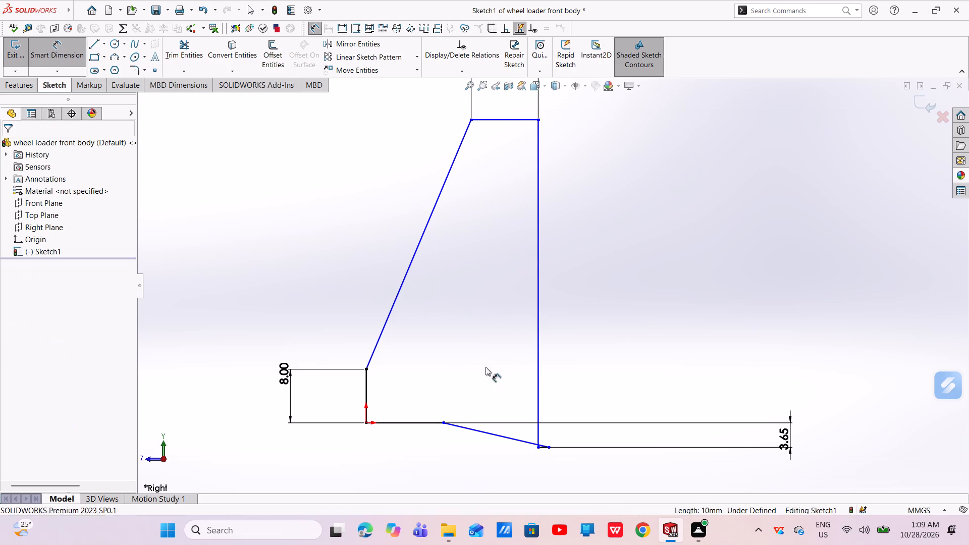
{"action": "key", "text": "Escape"}
{"action": "left_click_drag", "start_coordinate": [537, 424], "coordinate": [574, 414]}
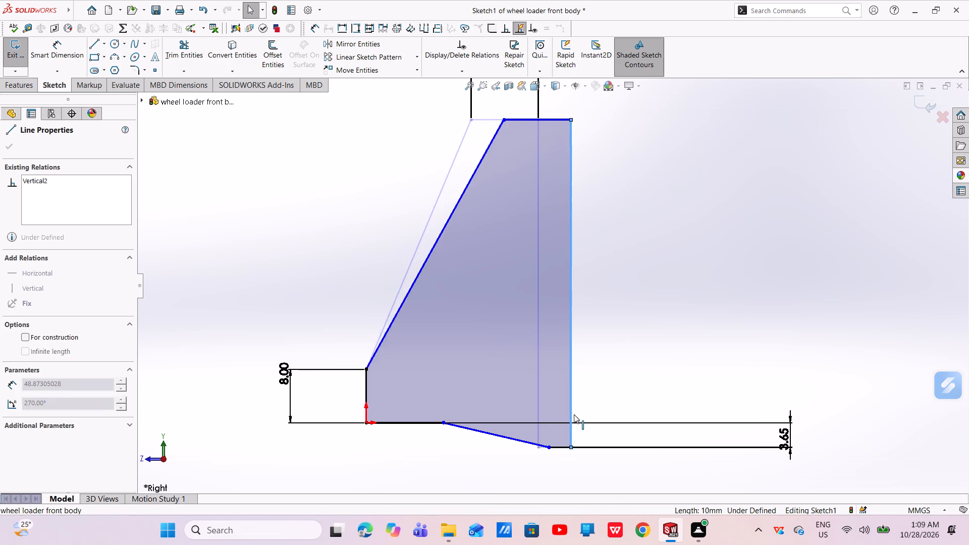
{"action": "left_click_drag", "start_coordinate": [574, 414], "coordinate": [600, 390]}
{"action": "key", "text": "Escape"}
{"action": "key", "text": "Escape"}
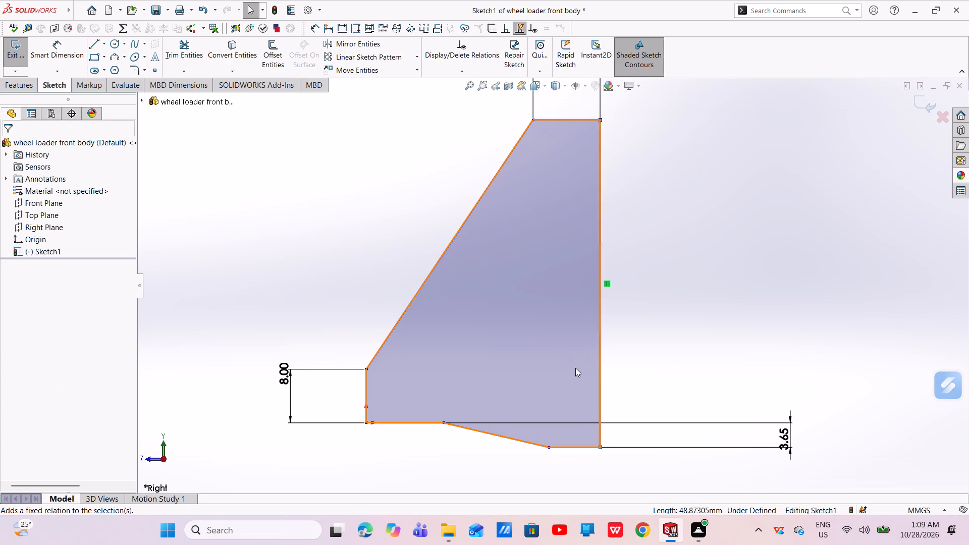
Dimension the overall height between the profile's top edge and its lowest horizontal edge as 51 mm.
{"action": "left_click", "coordinate": [72, 56]}
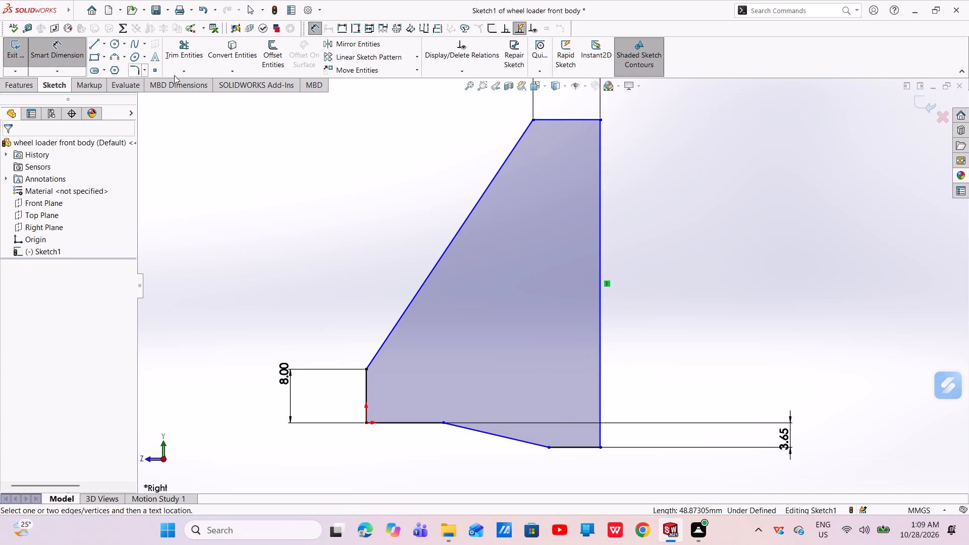
{"action": "left_click", "coordinate": [576, 120]}
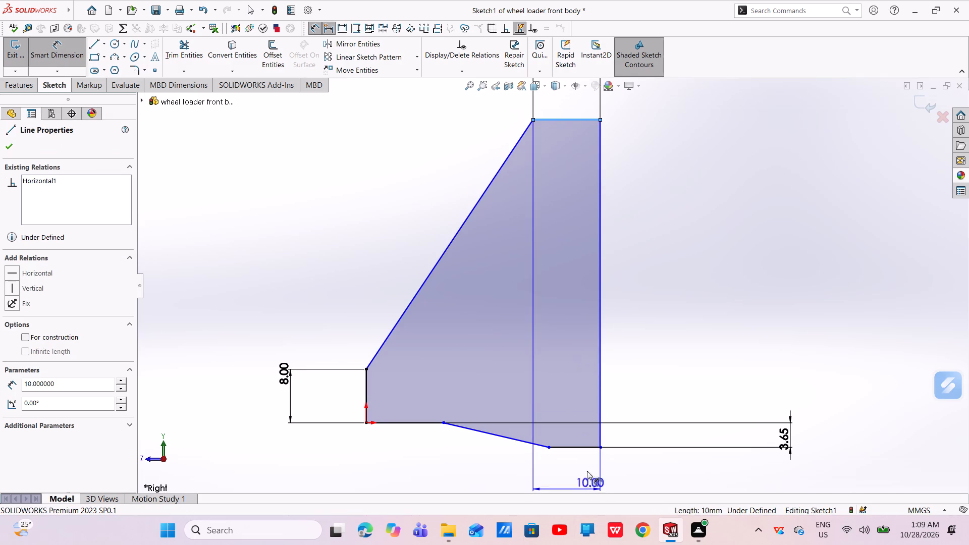
{"action": "left_click", "coordinate": [580, 446]}
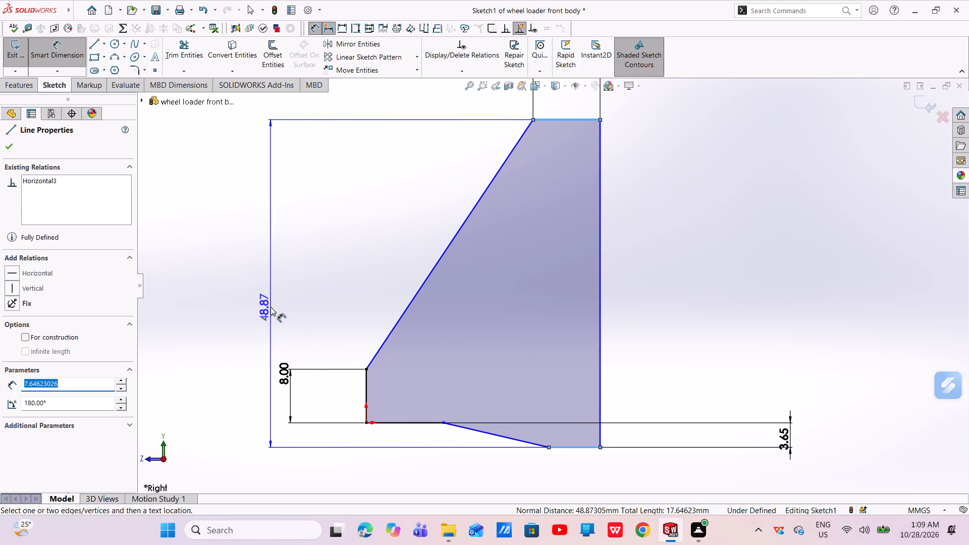
{"action": "left_click", "coordinate": [271, 307]}
{"action": "key", "text": "BackSpace"}
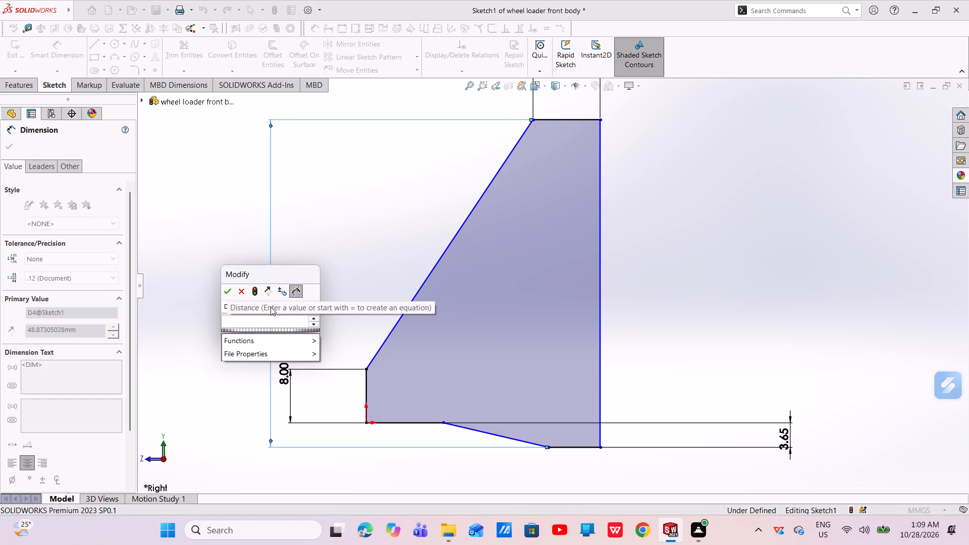
{"action": "type", "text": "51"}
{"action": "key", "text": "Return"}
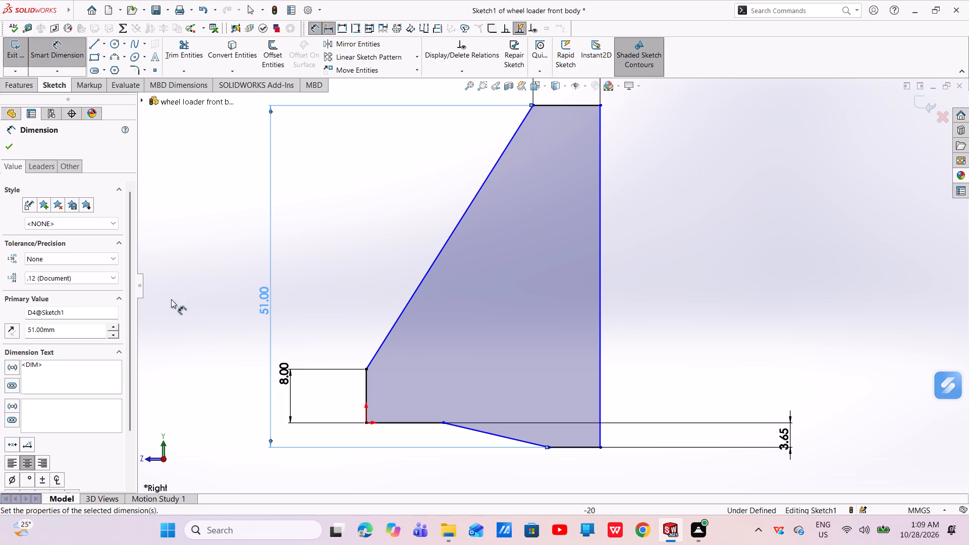
Dimension the overall width between the long vertical side and the short vertical edge at the origin as 40 mm.
{"action": "left_click", "coordinate": [599, 312]}
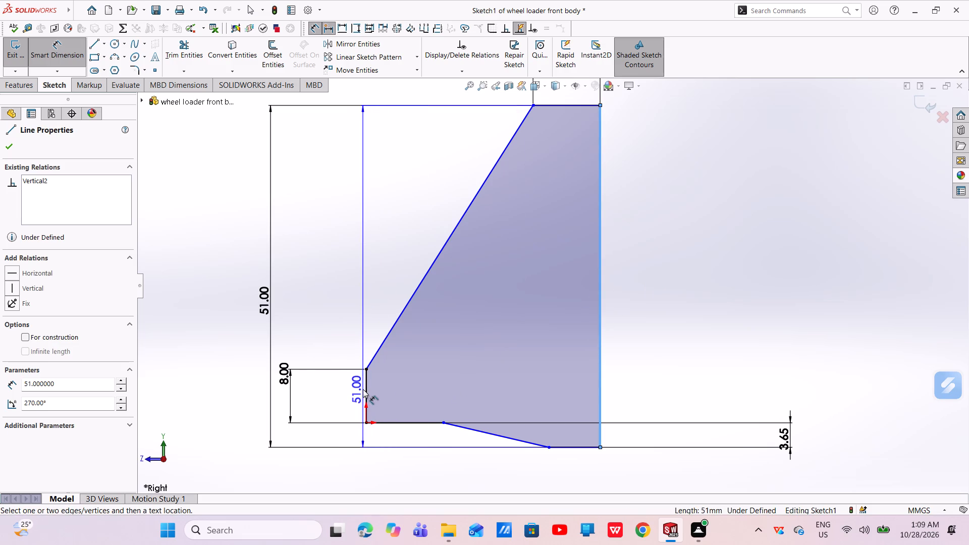
{"action": "left_click", "coordinate": [365, 390]}
{"action": "scroll", "coordinate": [425, 467], "scroll_direction": "up", "scroll_amount": 2}
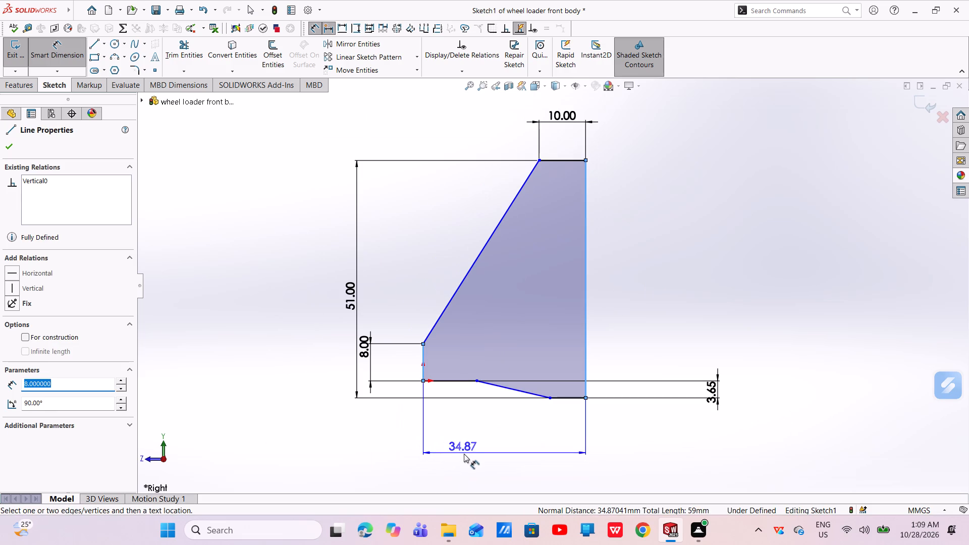
{"action": "left_click", "coordinate": [464, 454]}
{"action": "key", "text": "BackSpace"}
{"action": "type", "text": "40"}
{"action": "key", "text": "Return"}
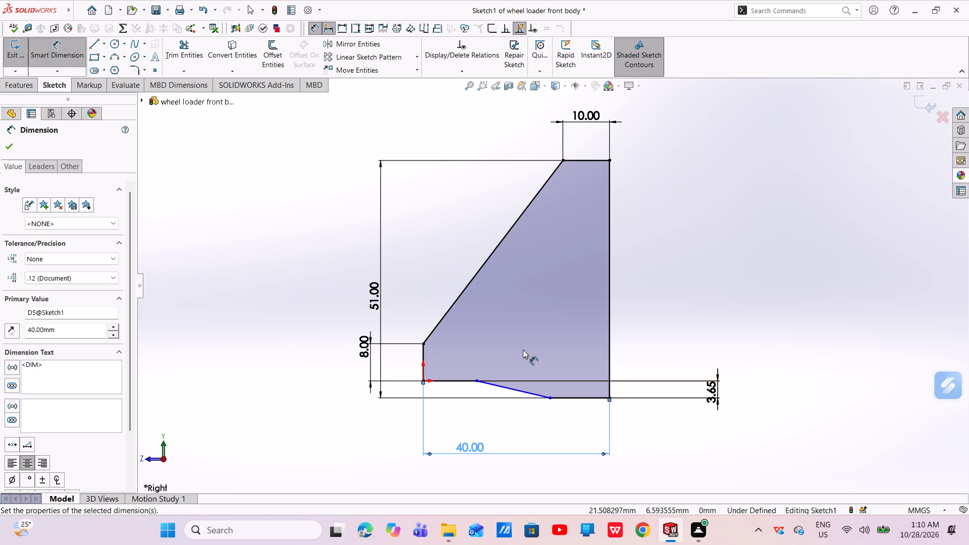
Dimension the horizontal bottom edge that starts at the origin as 18 mm.
{"action": "left_click", "coordinate": [454, 379]}
{"action": "left_click", "coordinate": [459, 432]}
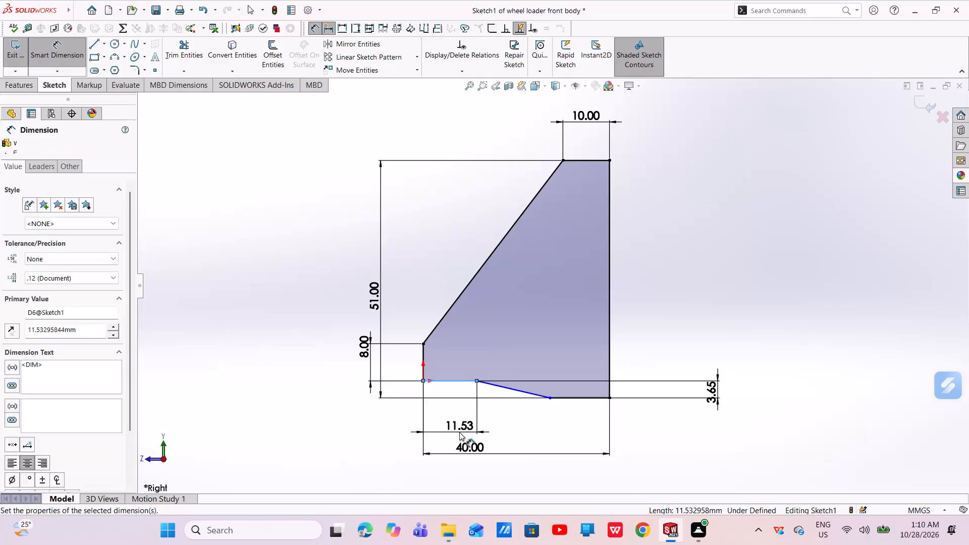
{"action": "key", "text": "BackSpace"}
{"action": "type", "text": "18"}
{"action": "key", "text": "Return"}
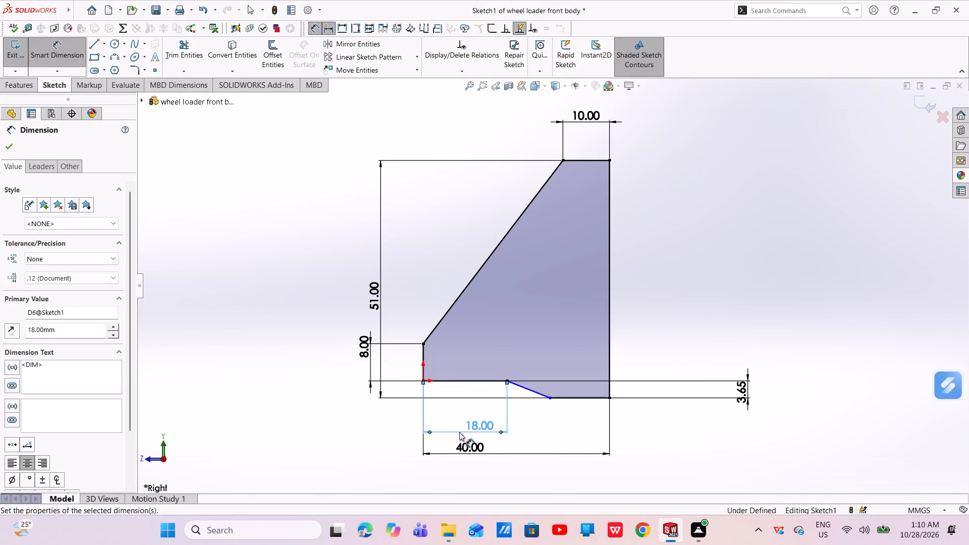
Dimension the lowest horizontal edge, next to the long vertical side, as 9 mm.
{"action": "left_click", "coordinate": [590, 397]}
{"action": "left_click", "coordinate": [590, 429]}
{"action": "key", "text": "BackSpace"}
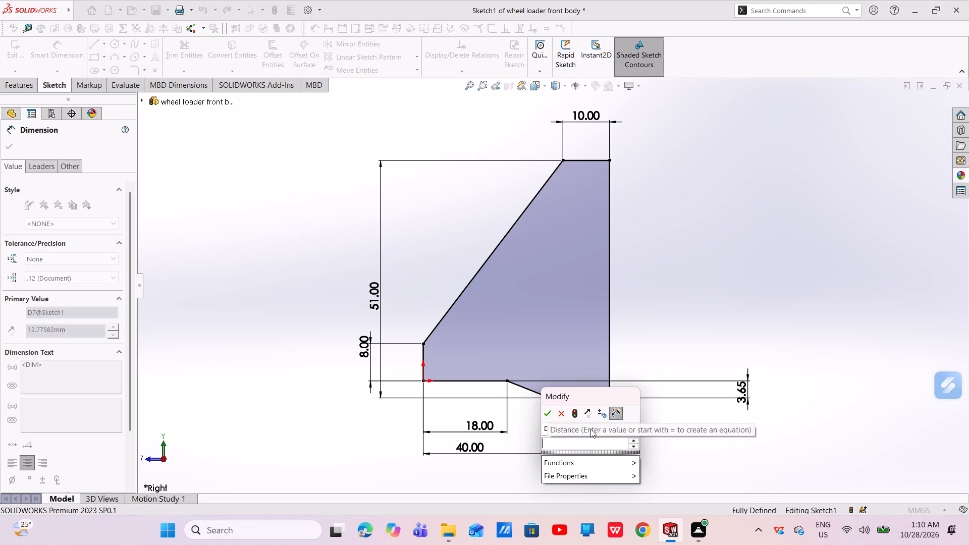
{"action": "key", "text": "9"}
{"action": "key", "text": "Return"}
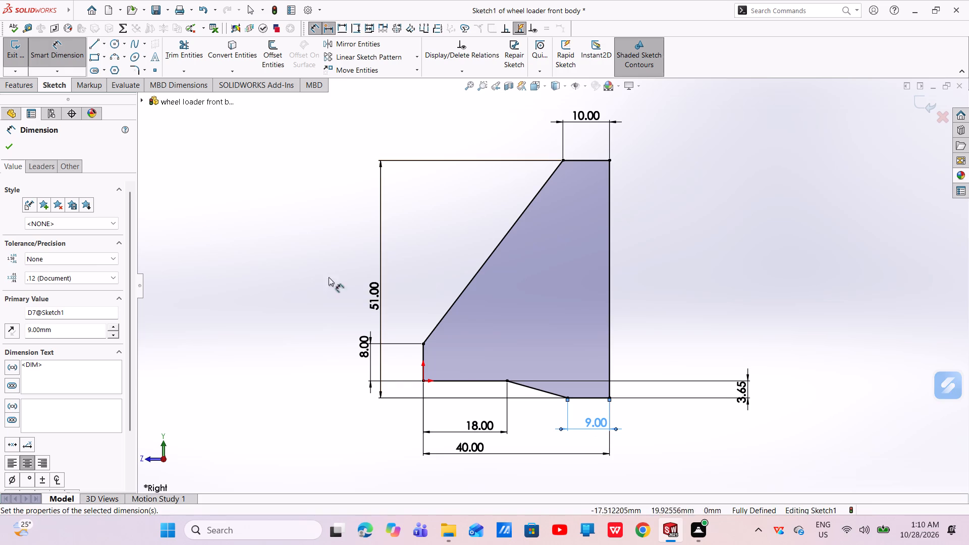
Extrude the side profile as a boss with a Mid Plane end condition and a depth of 27 mm.
{"action": "left_click", "coordinate": [25, 96]}
{"action": "left_click", "coordinate": [22, 92]}
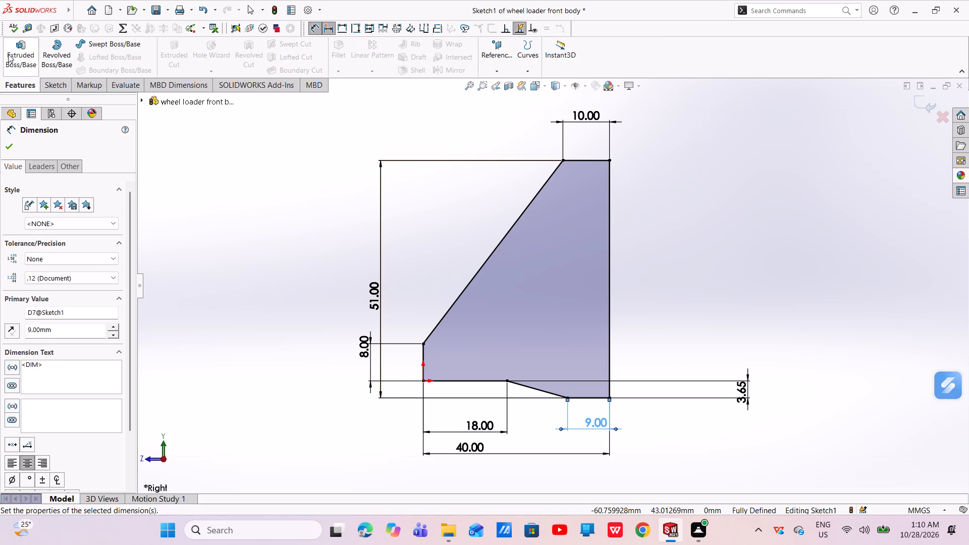
{"action": "left_click", "coordinate": [10, 51]}
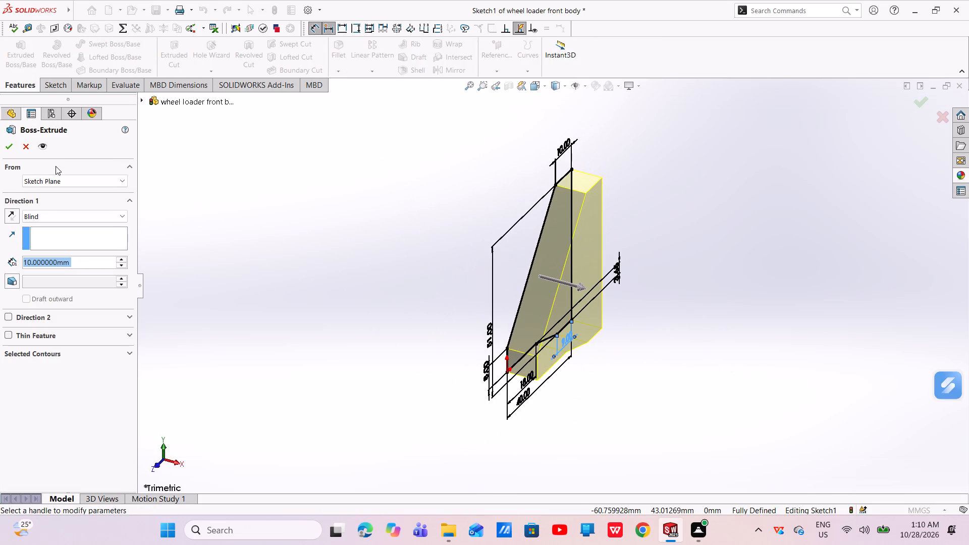
{"action": "left_click", "coordinate": [65, 221]}
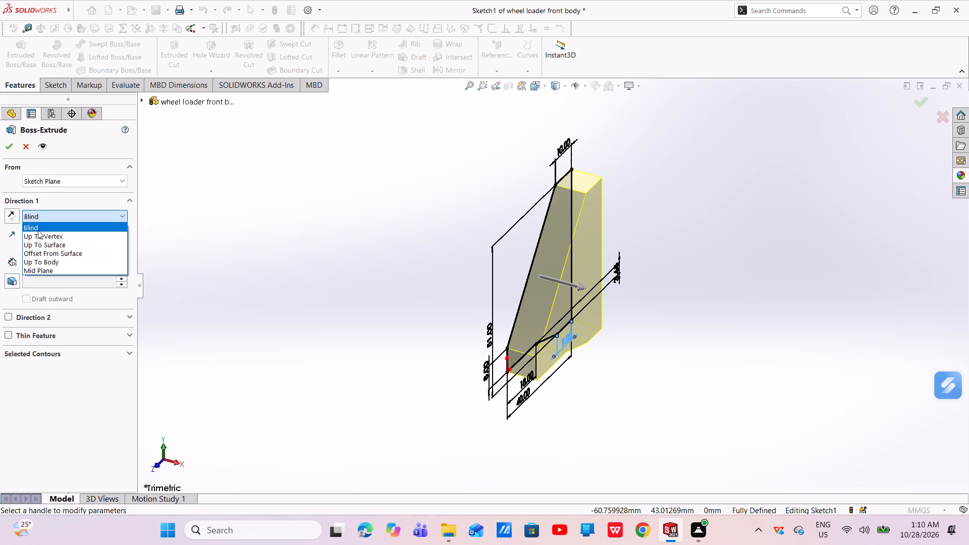
{"action": "left_click", "coordinate": [40, 274]}
{"action": "key", "text": "BackSpace"}
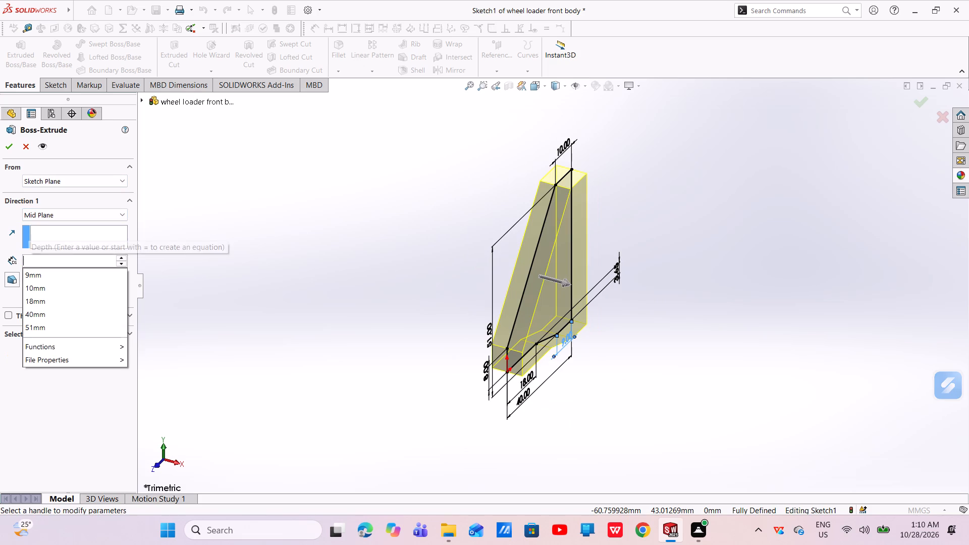
{"action": "type", "text": "27"}
{"action": "key", "text": "Return"}
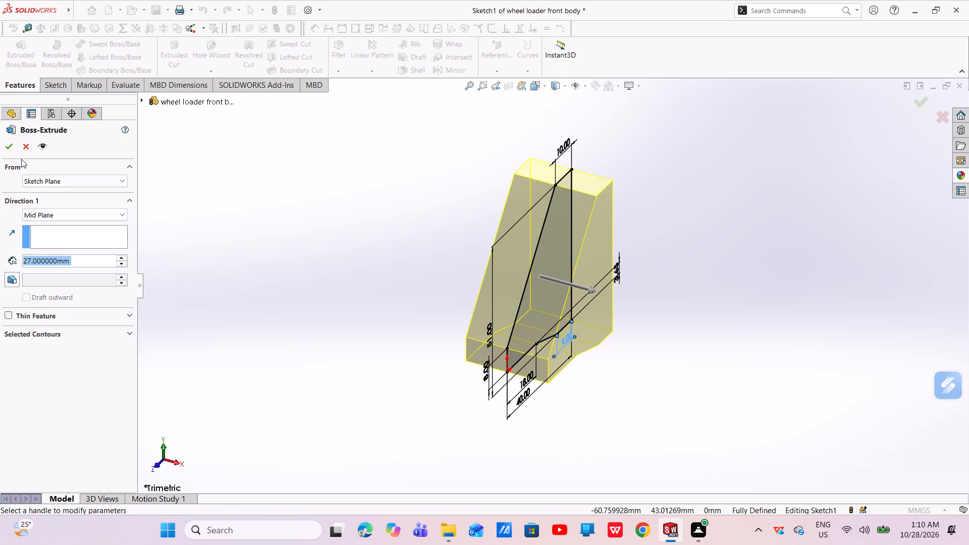
{"action": "left_click", "coordinate": [13, 149]}
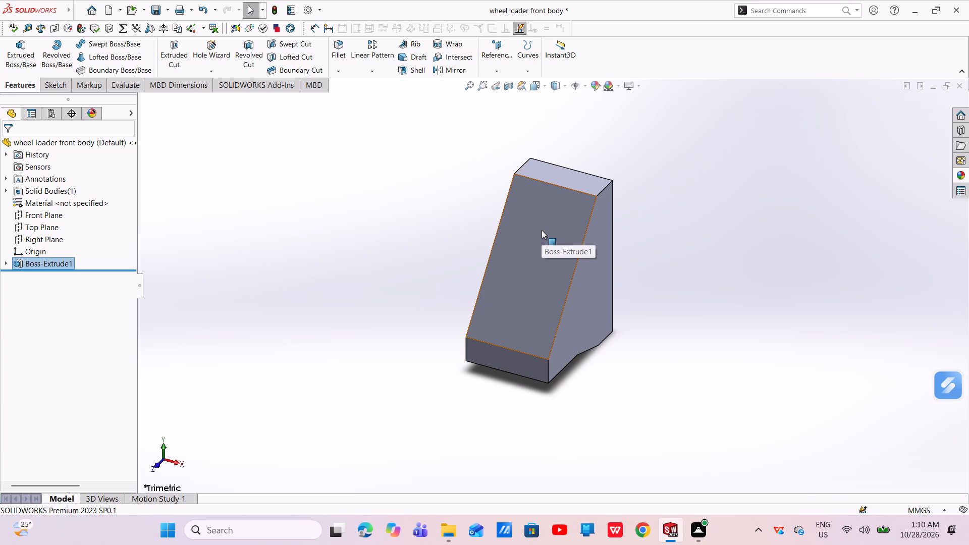
Start a new sketch on the top face of the extruded body.
{"action": "scroll", "coordinate": [557, 209], "scroll_direction": "down", "scroll_amount": 4}
{"action": "left_click", "coordinate": [578, 163]}
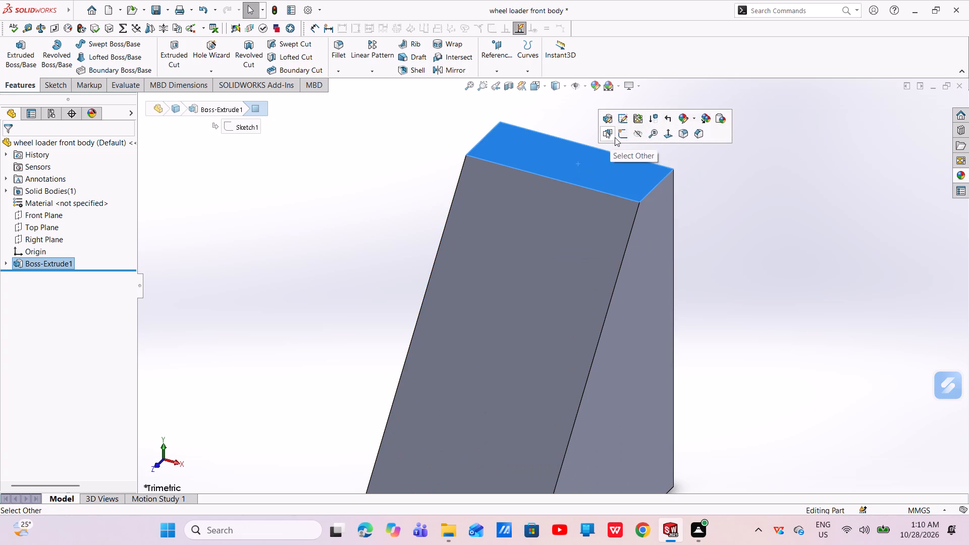
{"action": "left_click", "coordinate": [615, 137]}
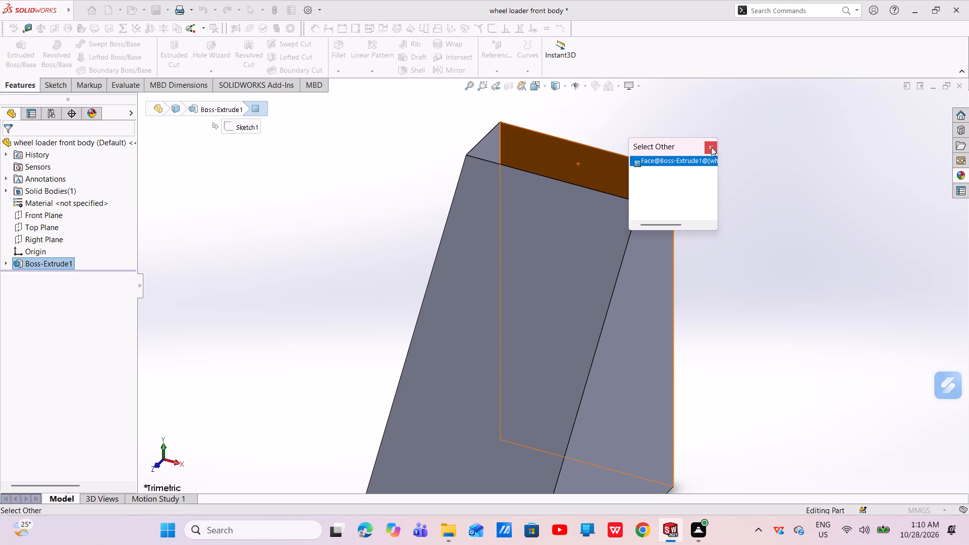
{"action": "left_click", "coordinate": [711, 147]}
{"action": "left_click", "coordinate": [607, 162]}
{"action": "left_click", "coordinate": [649, 129]}
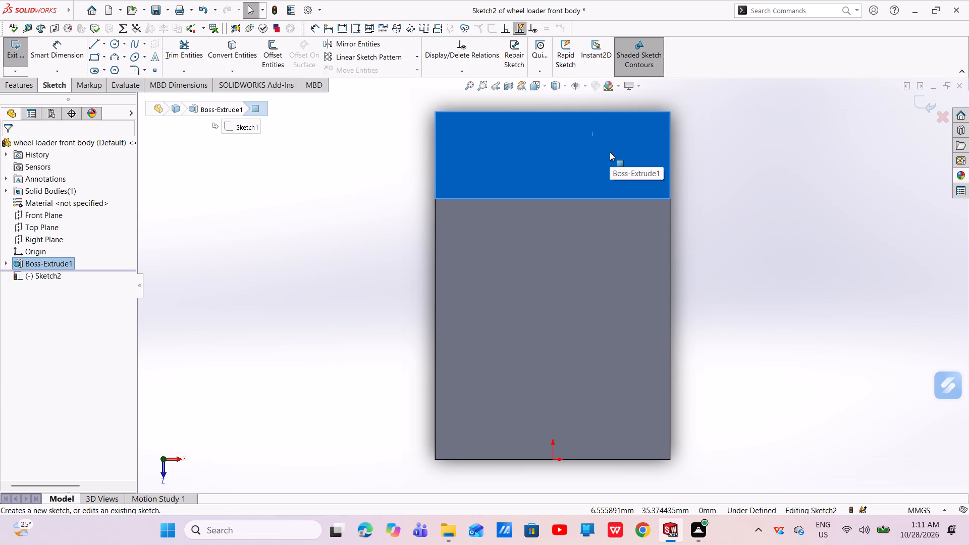
Sketch a vertical centerline about 53 mm long from the origin, extending past the far edge of the body's top face.
{"action": "scroll", "coordinate": [625, 260], "scroll_direction": "up", "scroll_amount": 3}
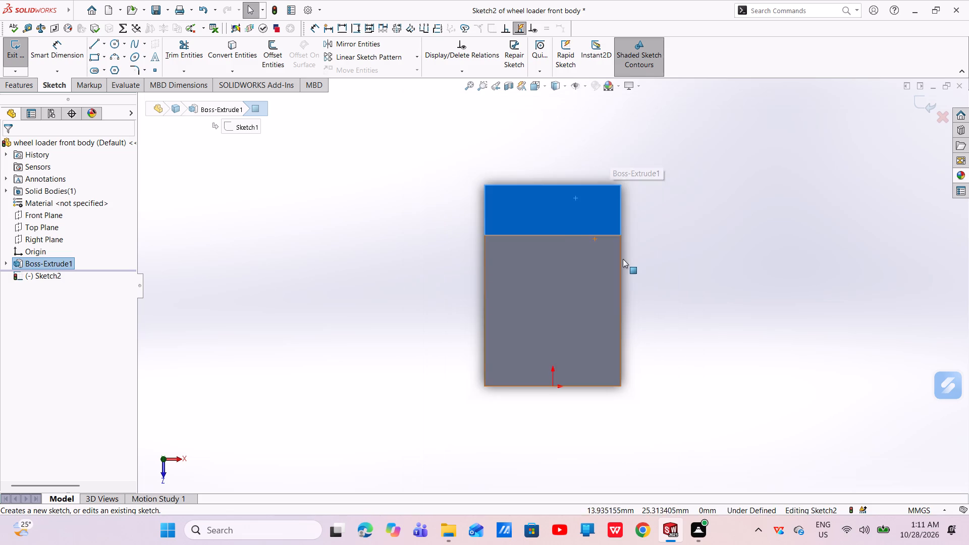
{"action": "left_click", "coordinate": [104, 41]}
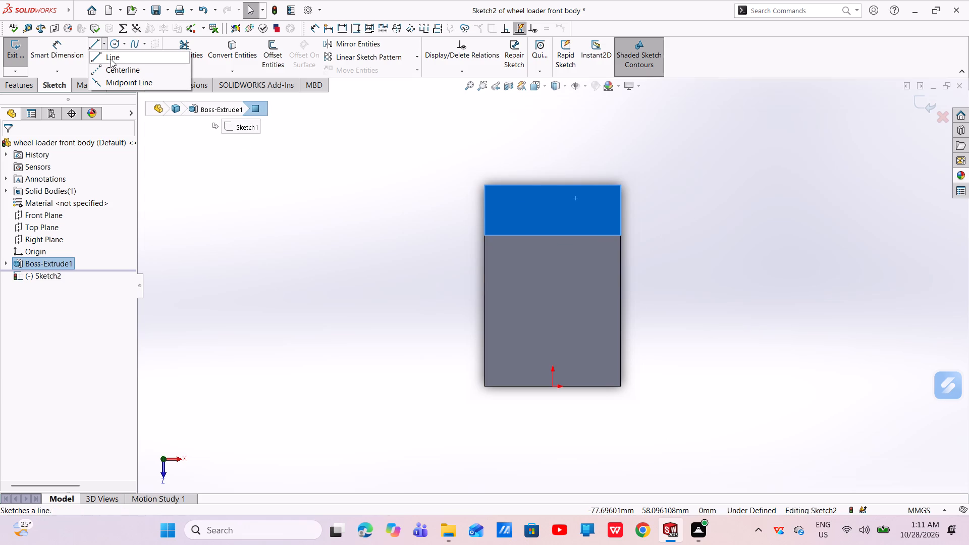
{"action": "left_click", "coordinate": [114, 72]}
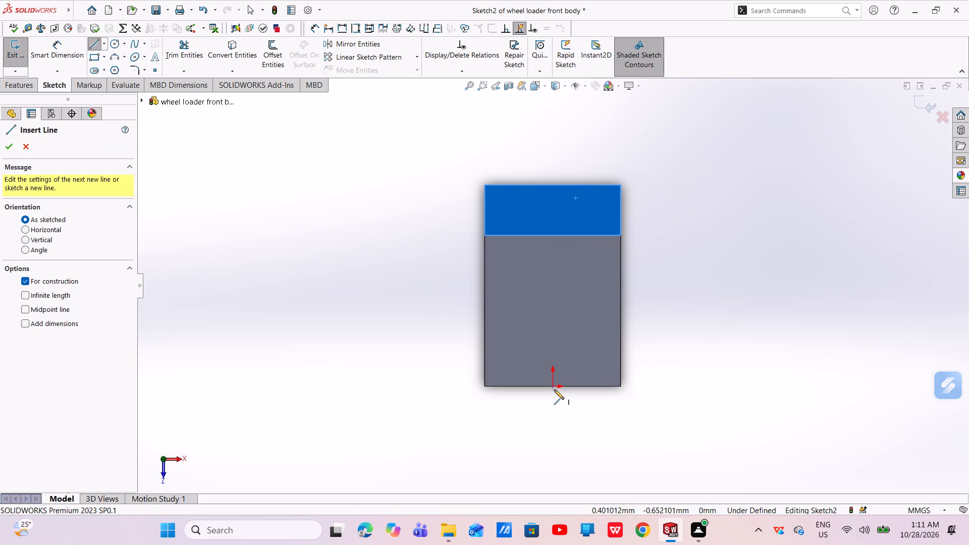
{"action": "left_click", "coordinate": [553, 387]}
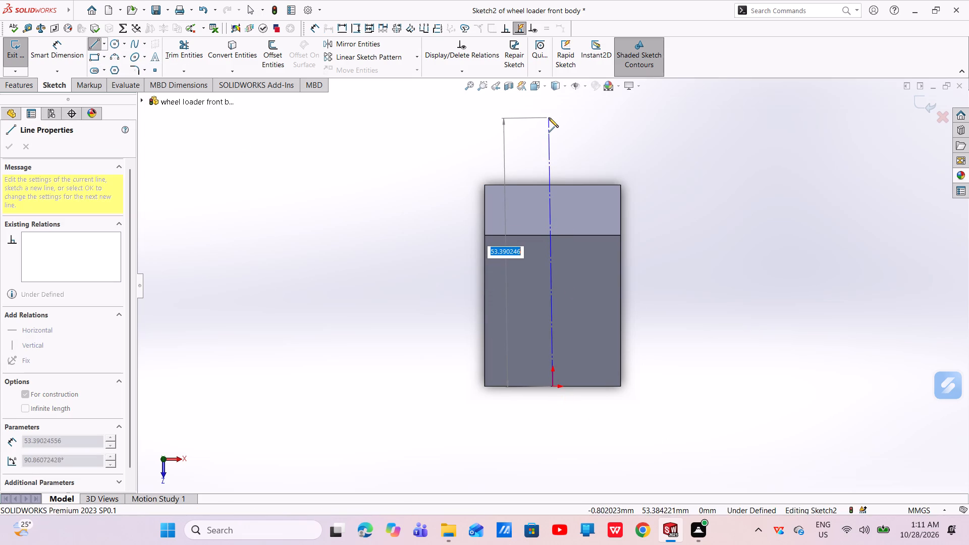
{"action": "left_click", "coordinate": [553, 118]}
{"action": "right_click", "coordinate": [553, 118]}
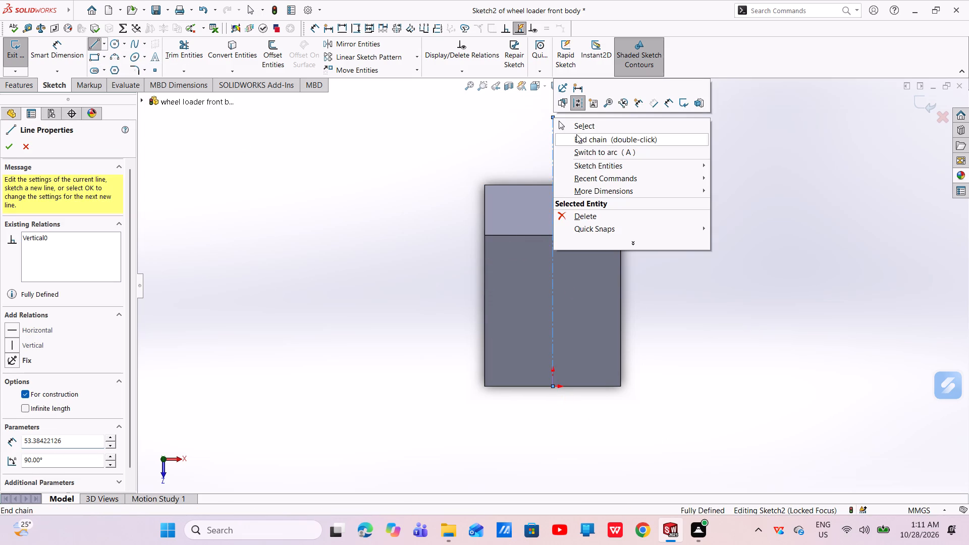
{"action": "left_click", "coordinate": [580, 126]}
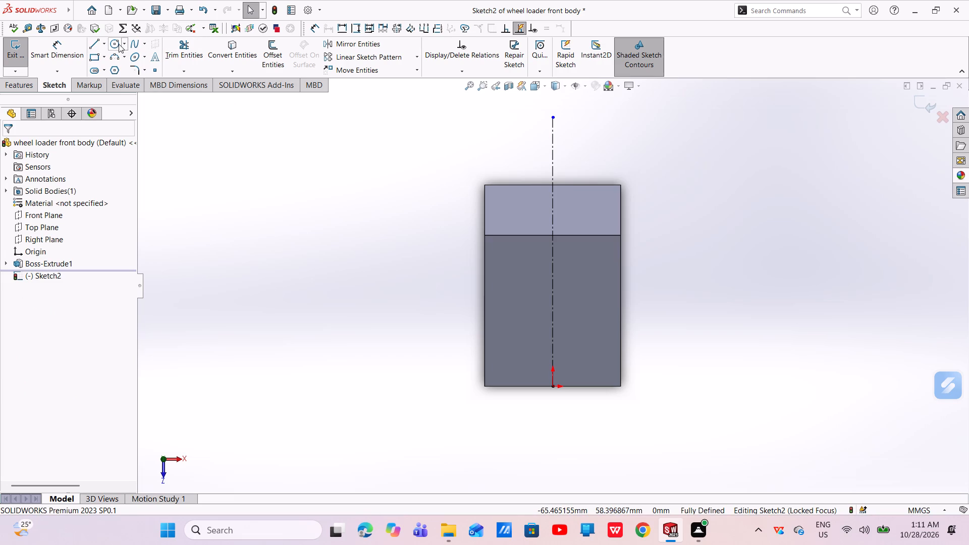
Sketch a circle about 39 mm in diameter centred on the far end of the centerline.
{"action": "left_click", "coordinate": [119, 44]}
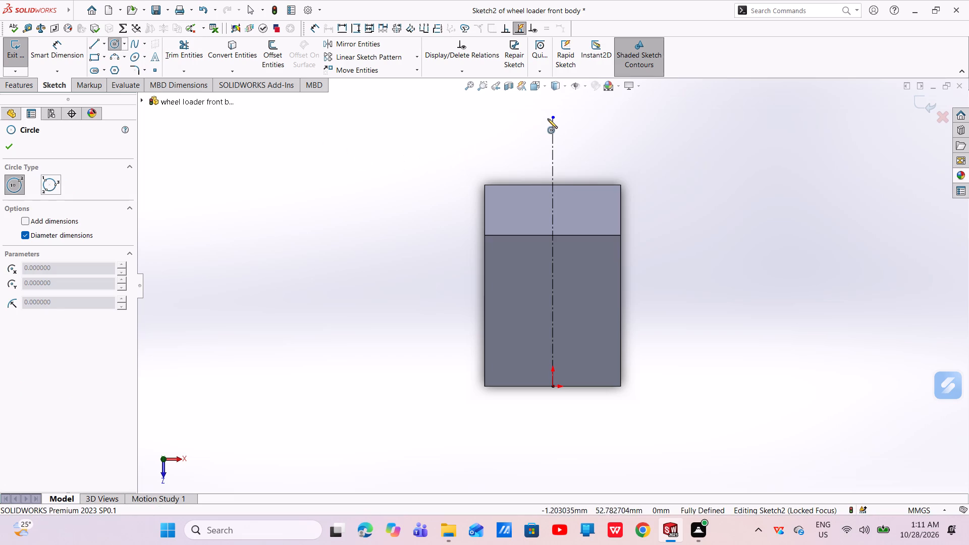
{"action": "left_click", "coordinate": [554, 117]}
{"action": "left_click", "coordinate": [609, 199]}
{"action": "right_click", "coordinate": [609, 199]}
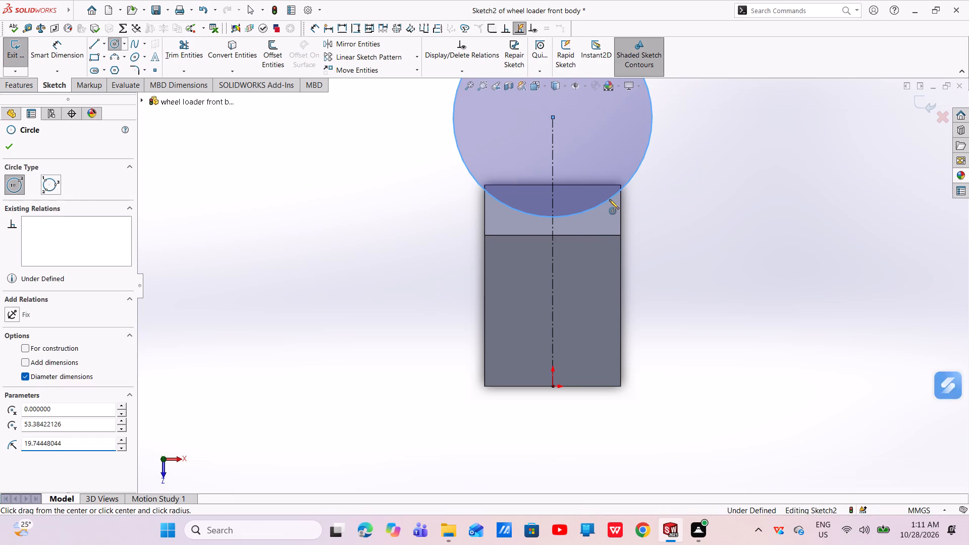
{"action": "left_click", "coordinate": [638, 204]}
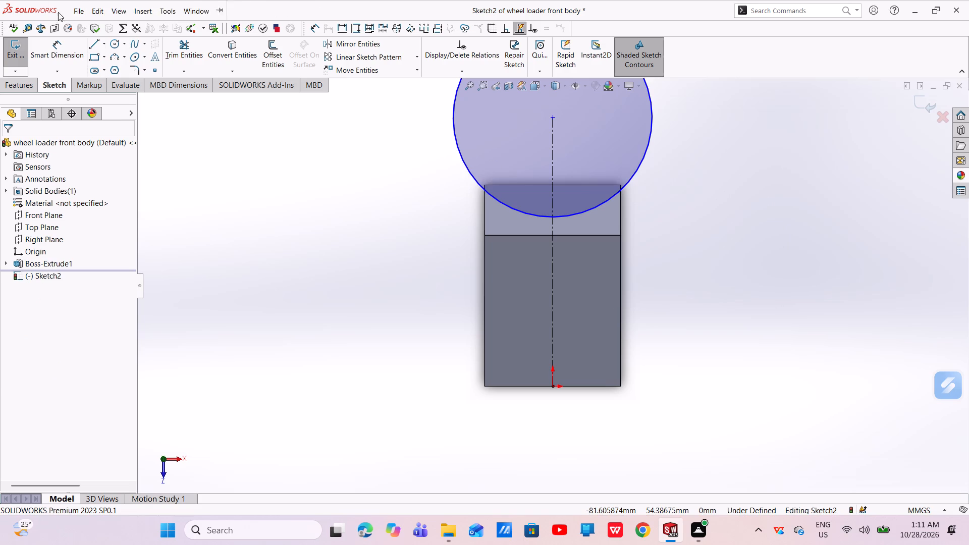
Dimension the circle's diameter as 33.25 mm.
{"action": "left_click", "coordinate": [38, 54]}
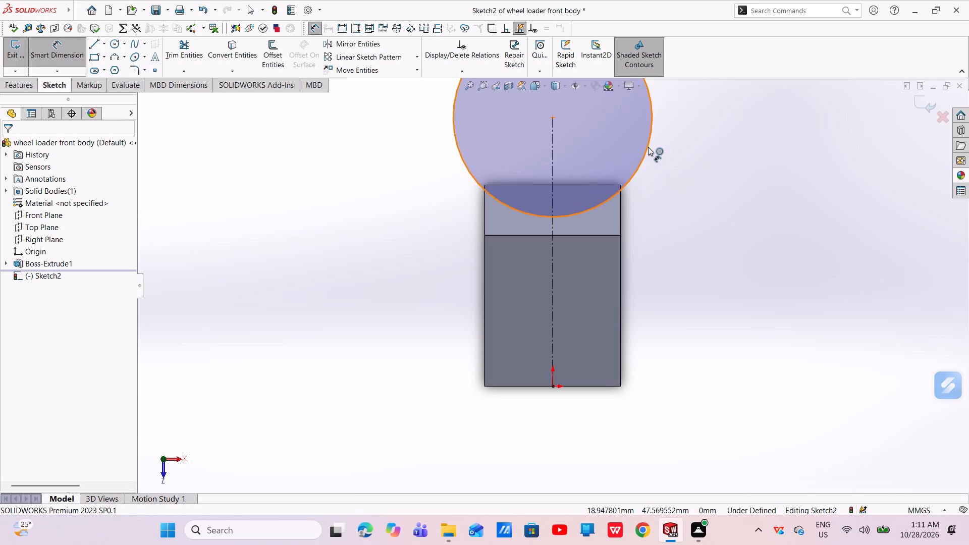
{"action": "left_click", "coordinate": [648, 147]}
{"action": "left_click", "coordinate": [698, 151]}
{"action": "key", "text": "BackSpace"}
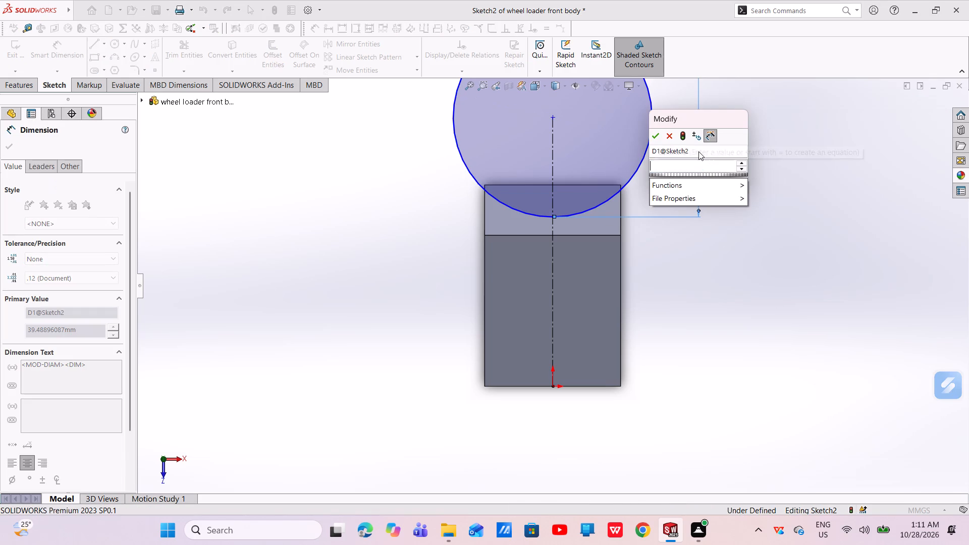
{"action": "type", "text": "33.25"}
{"action": "key", "text": "Return"}
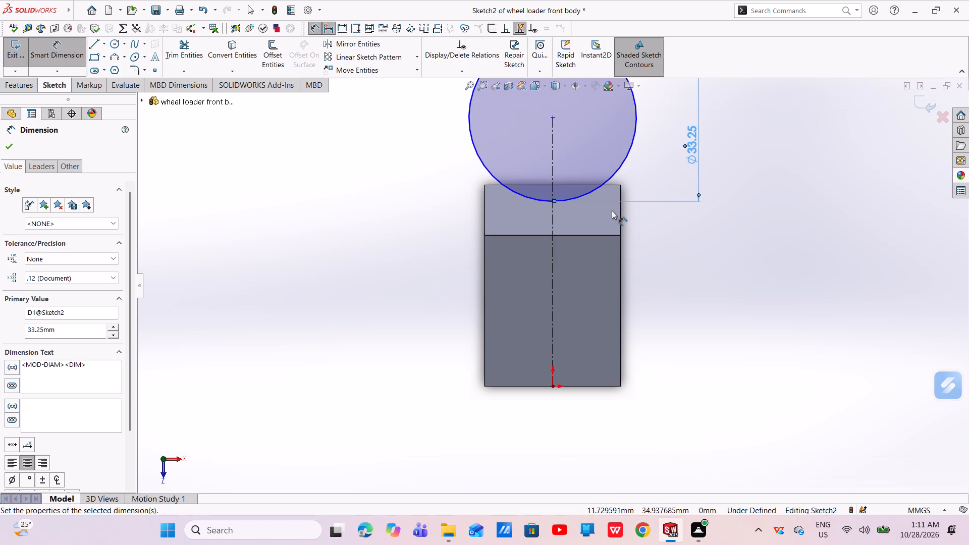
{"action": "scroll", "coordinate": [612, 210], "scroll_direction": "up", "scroll_amount": 2}
{"action": "left_click", "coordinate": [15, 149]}
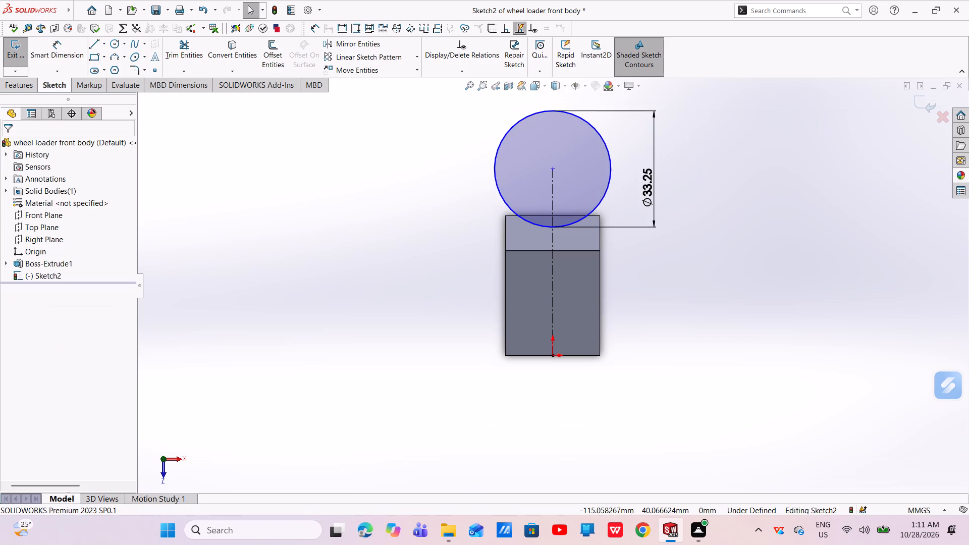
Dimension the distance from the circle's centre to the origin as 50.25 mm.
{"action": "left_click", "coordinate": [65, 49]}
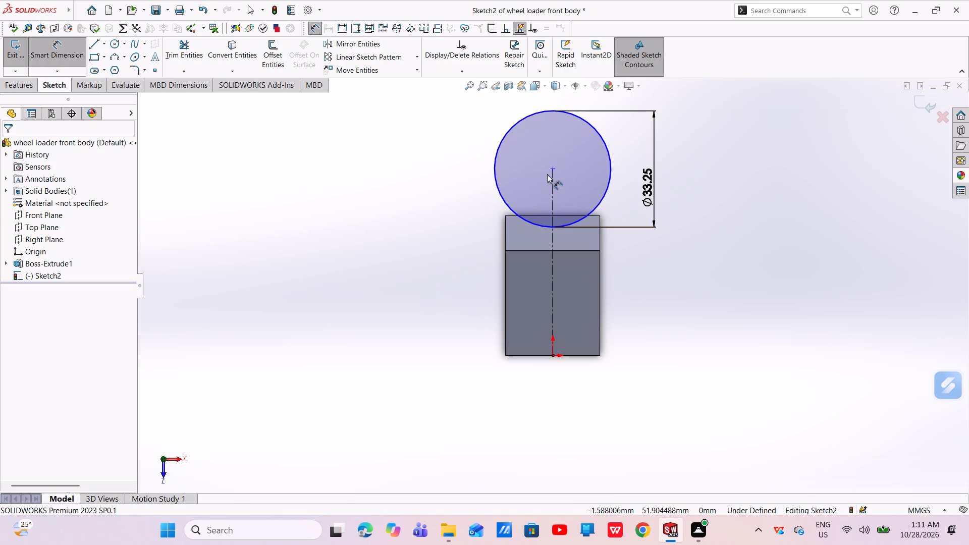
{"action": "left_click", "coordinate": [552, 169]}
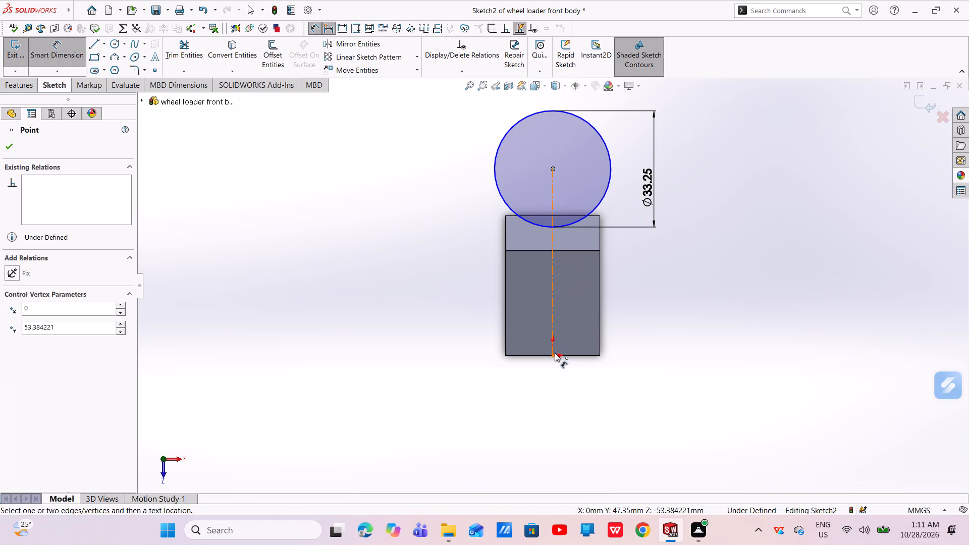
{"action": "left_click", "coordinate": [553, 356]}
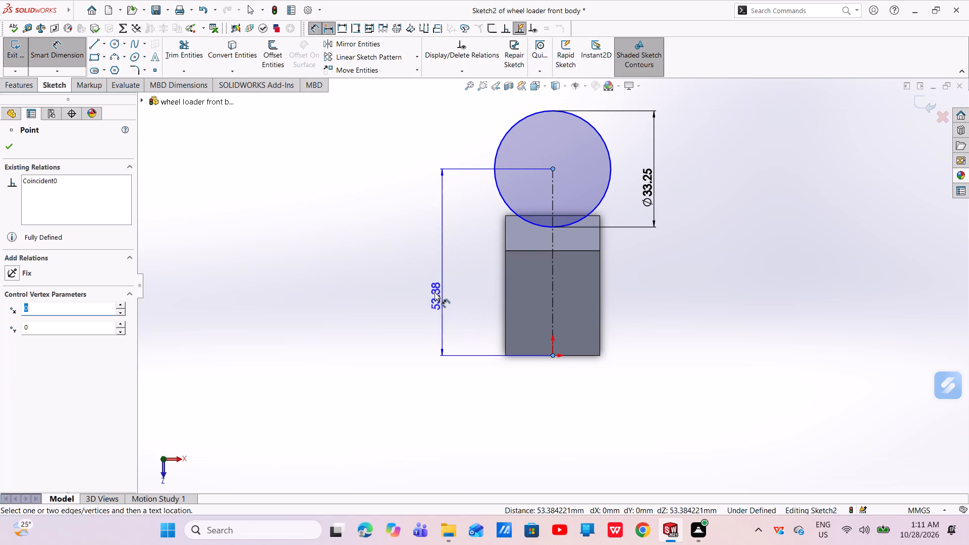
{"action": "left_click", "coordinate": [422, 287]}
{"action": "key", "text": "BackSpace"}
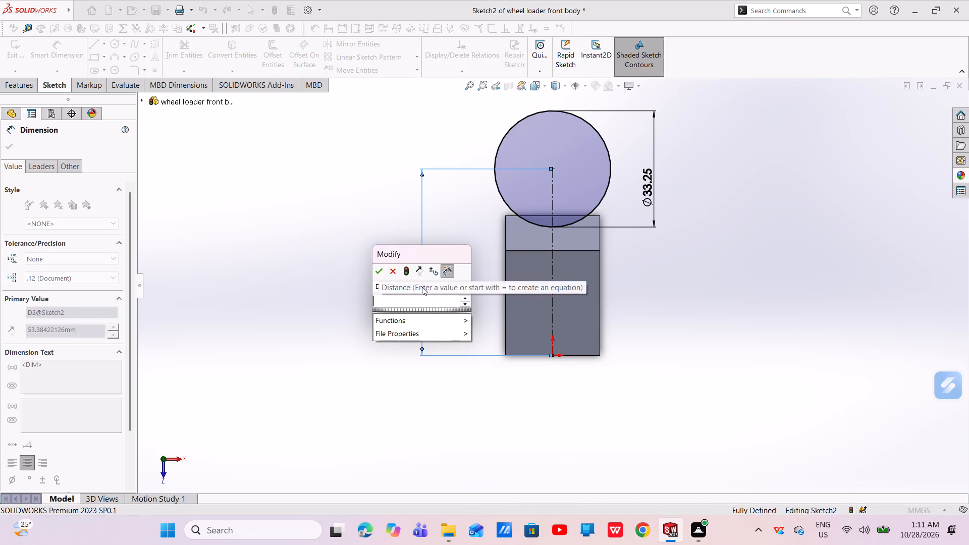
{"action": "type", "text": "50.25"}
{"action": "key", "text": "Return"}
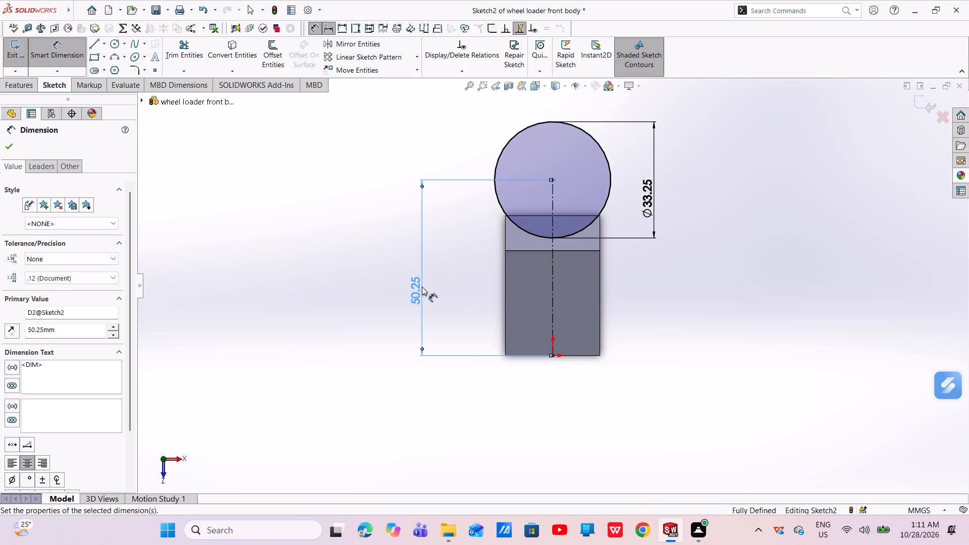
{"action": "left_click", "coordinate": [9, 148]}
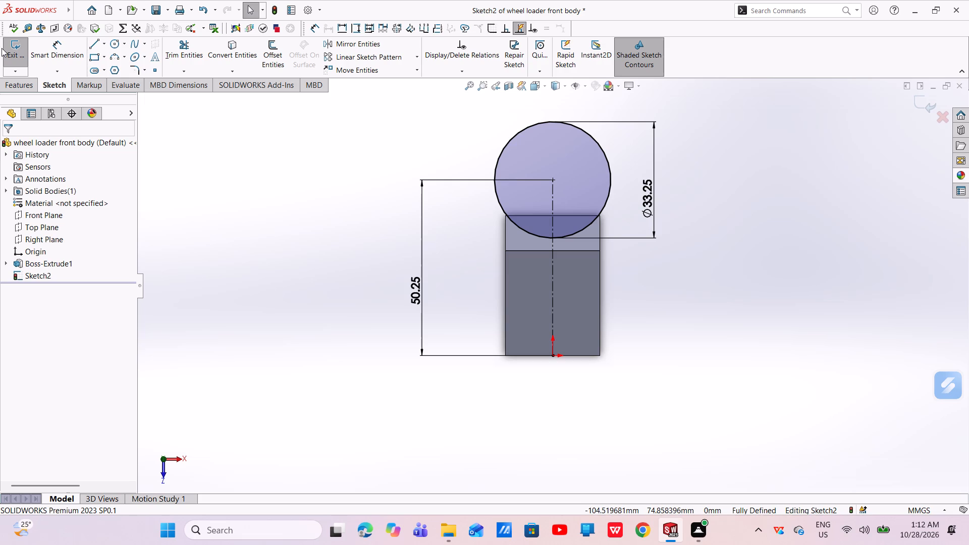
Cut-extrude the circle into the body from the sketch plane with a Blind depth of 27 mm.
{"action": "left_click", "coordinate": [11, 82]}
{"action": "left_click", "coordinate": [170, 45]}
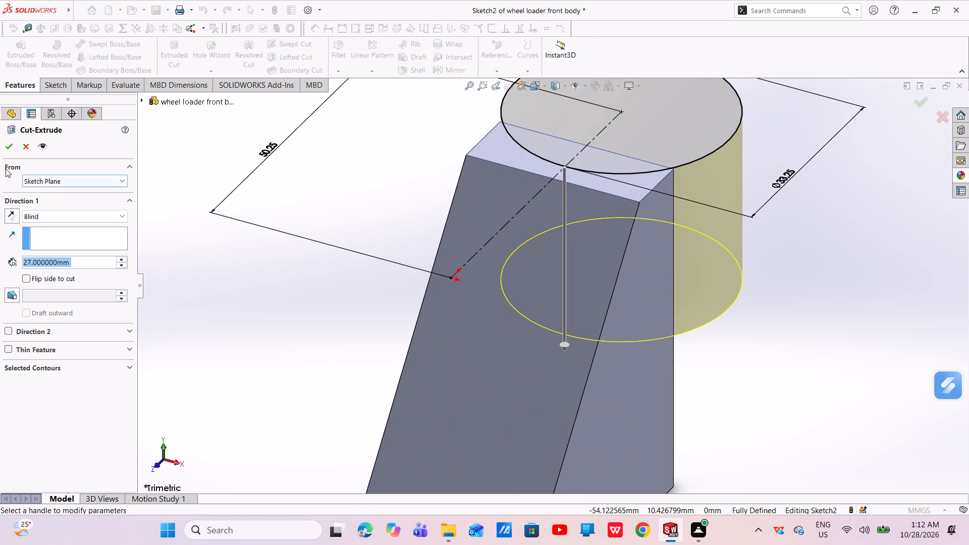
{"action": "left_click", "coordinate": [8, 149]}
Start a new sketch on the flat, profile-shaped side face of the body.
{"action": "scroll", "coordinate": [338, 263], "scroll_direction": "up", "scroll_amount": 3}
{"action": "scroll", "coordinate": [404, 266], "scroll_direction": "up", "scroll_amount": 1}
{"action": "middle_click_drag", "start_coordinate": [404, 266], "coordinate": [270, 345]}
{"action": "scroll", "coordinate": [459, 357], "scroll_direction": "up", "scroll_amount": 2}
{"action": "middle_click_drag", "start_coordinate": [486, 350], "coordinate": [504, 271]}
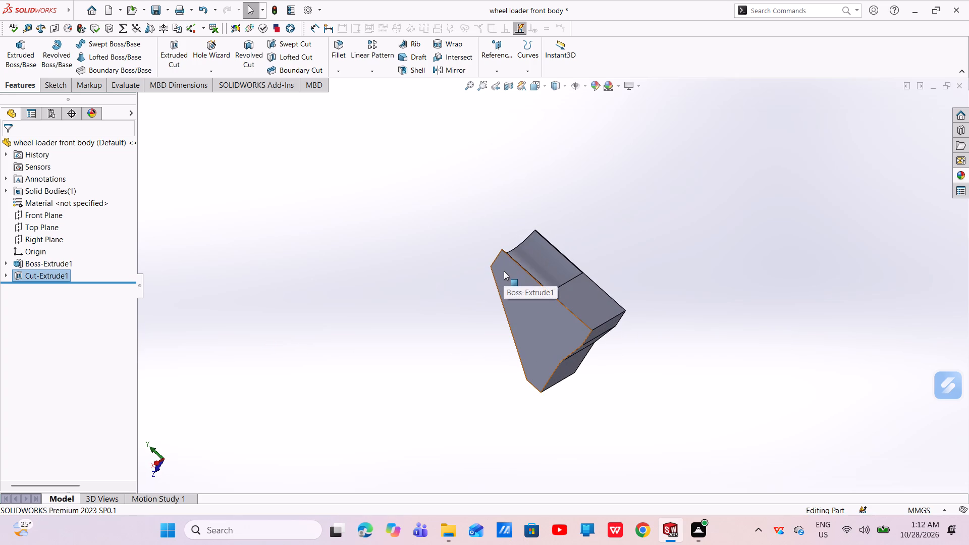
{"action": "left_click", "coordinate": [543, 315]}
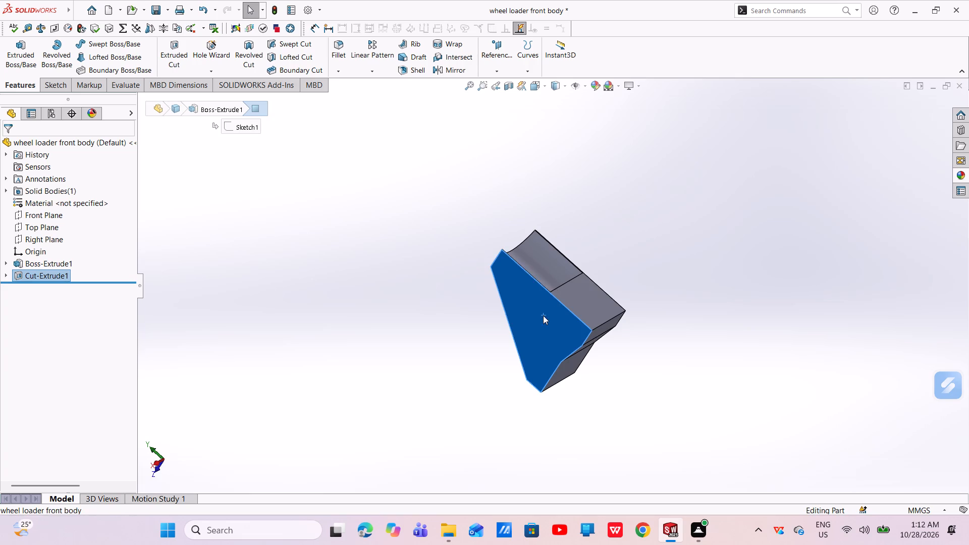
{"action": "left_click", "coordinate": [583, 294]}
{"action": "left_click", "coordinate": [564, 317]}
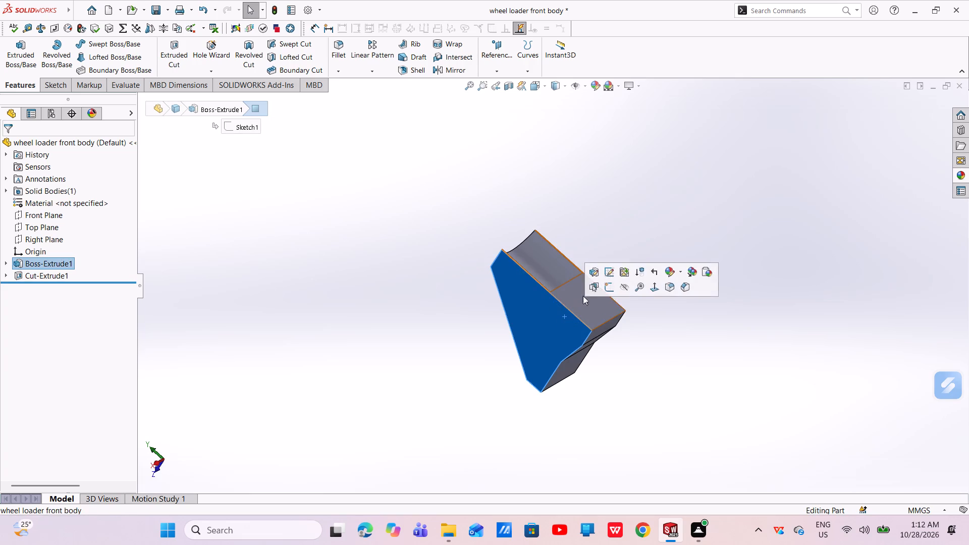
{"action": "left_click", "coordinate": [606, 285]}
From the long vertical edge's top corner, sketch a short horizontal line, an about 6 mm vertical, a tangent half-arc and a 13 mm slanted line down.
{"action": "scroll", "coordinate": [604, 278], "scroll_direction": "up", "scroll_amount": 3}
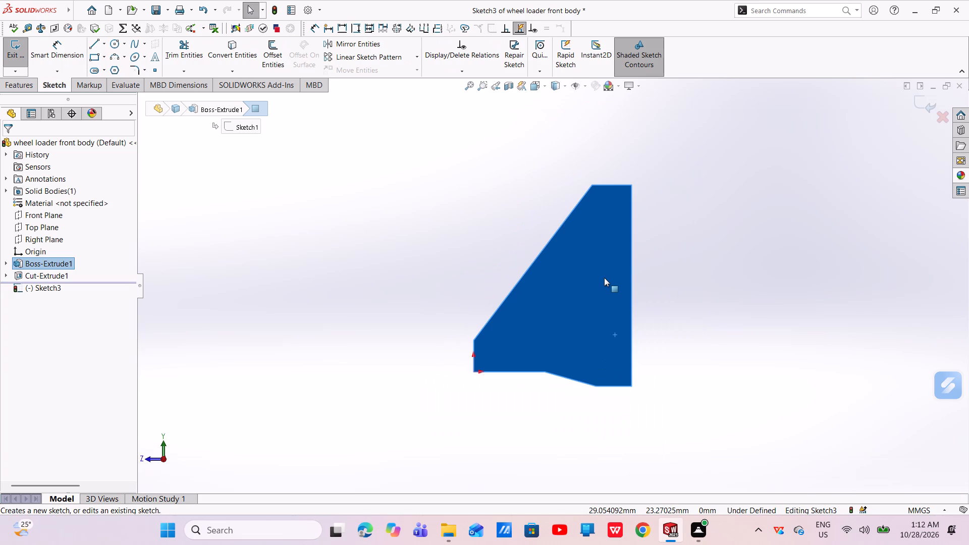
{"action": "scroll", "coordinate": [639, 191], "scroll_direction": "down", "scroll_amount": 5}
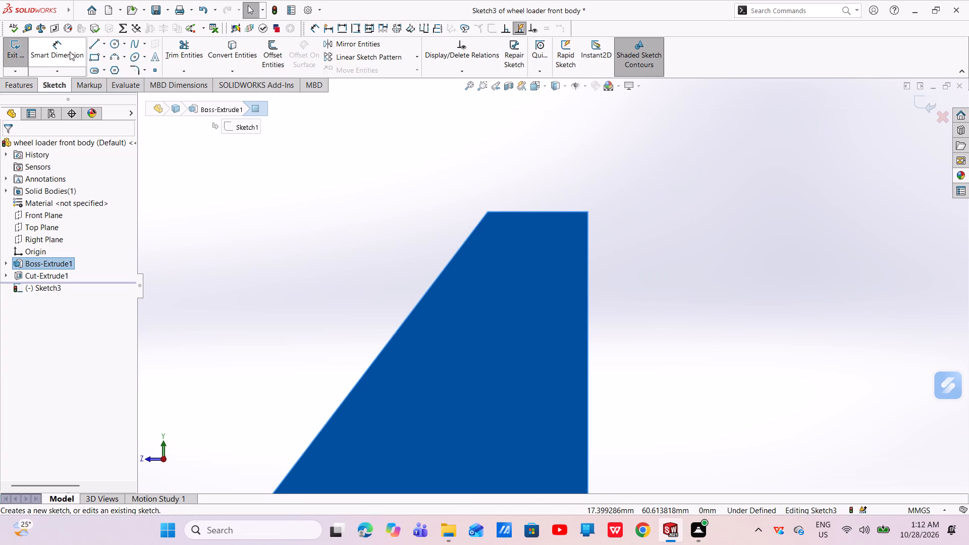
{"action": "left_click", "coordinate": [92, 44]}
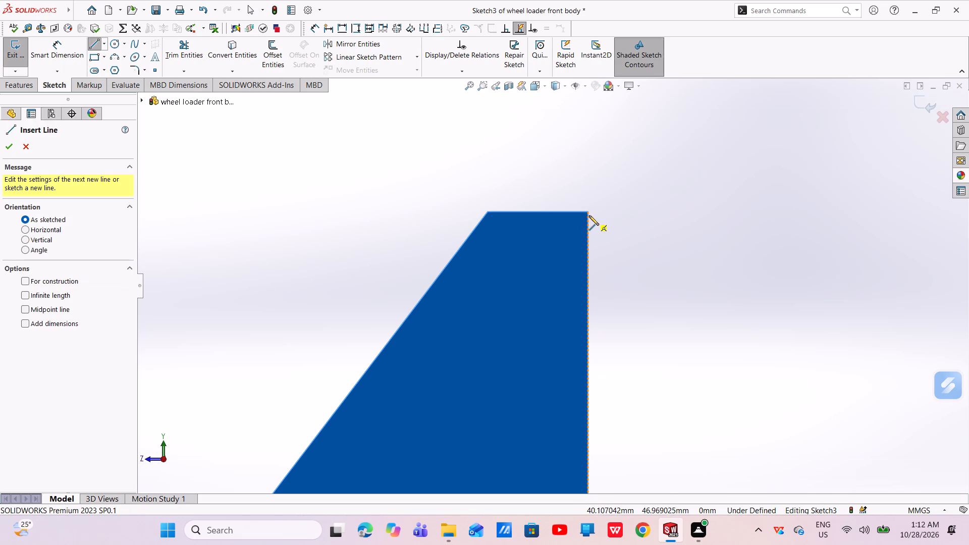
{"action": "left_click", "coordinate": [587, 211]}
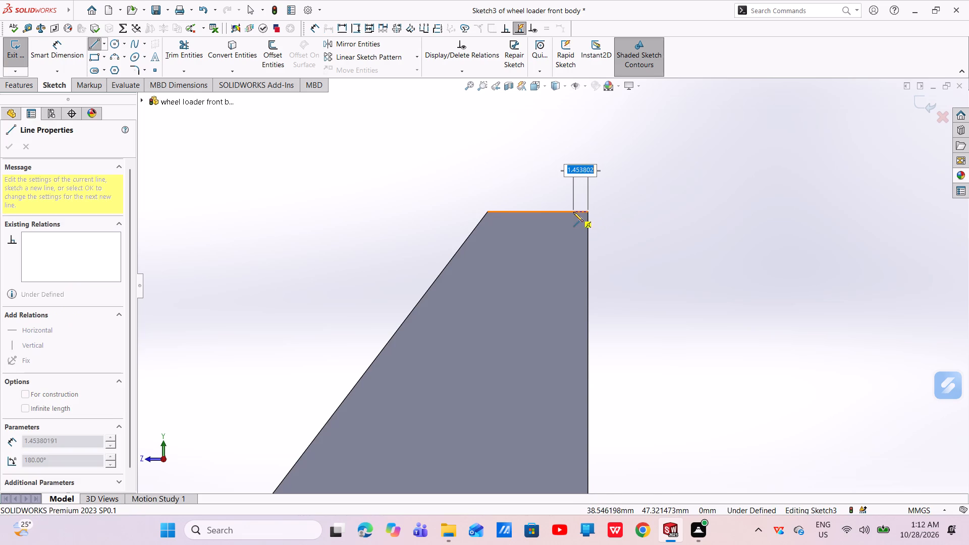
{"action": "left_click", "coordinate": [568, 211]}
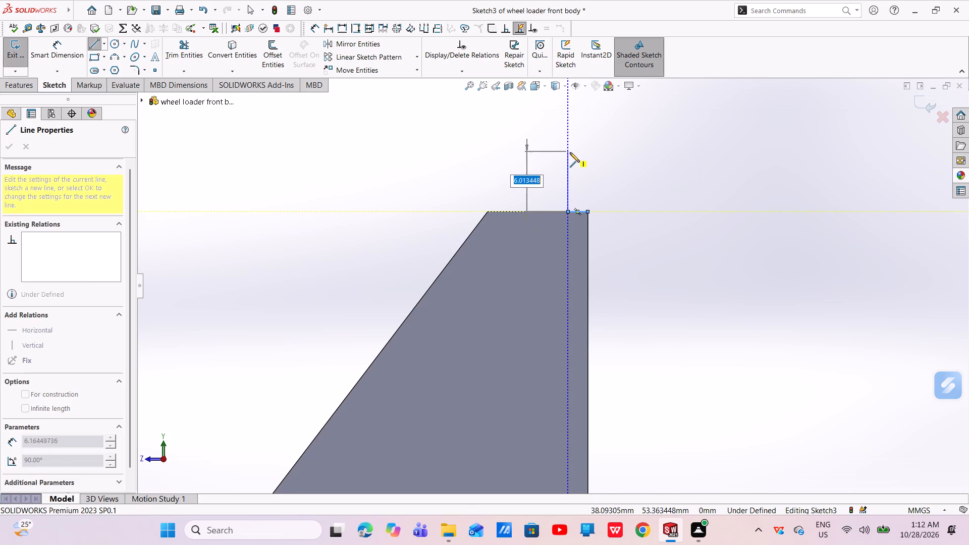
{"action": "left_click", "coordinate": [570, 152]}
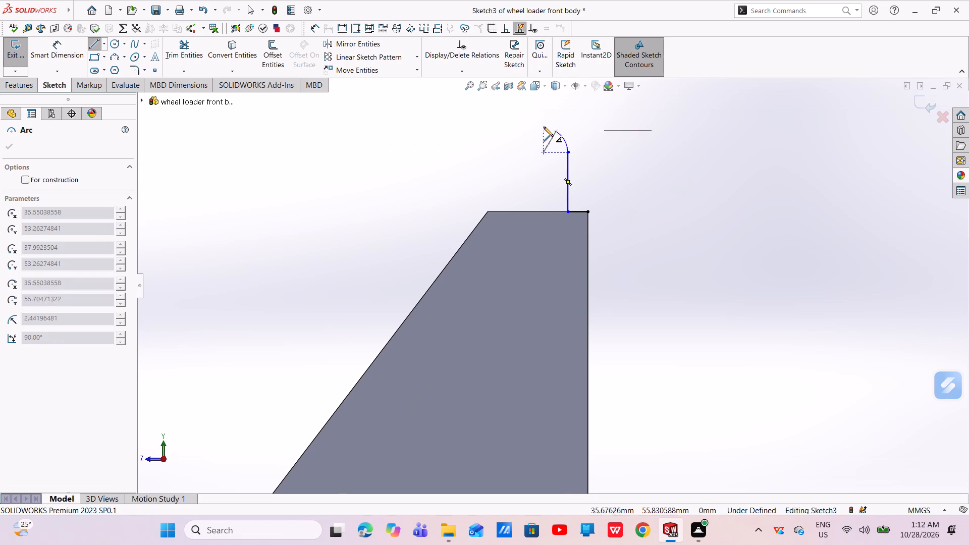
{"action": "left_click", "coordinate": [528, 151]}
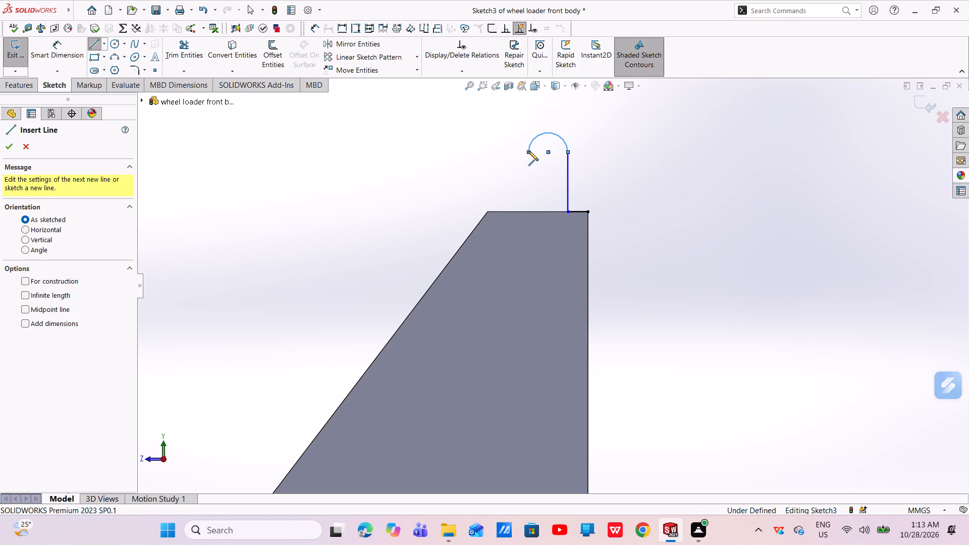
{"action": "left_click", "coordinate": [471, 267]}
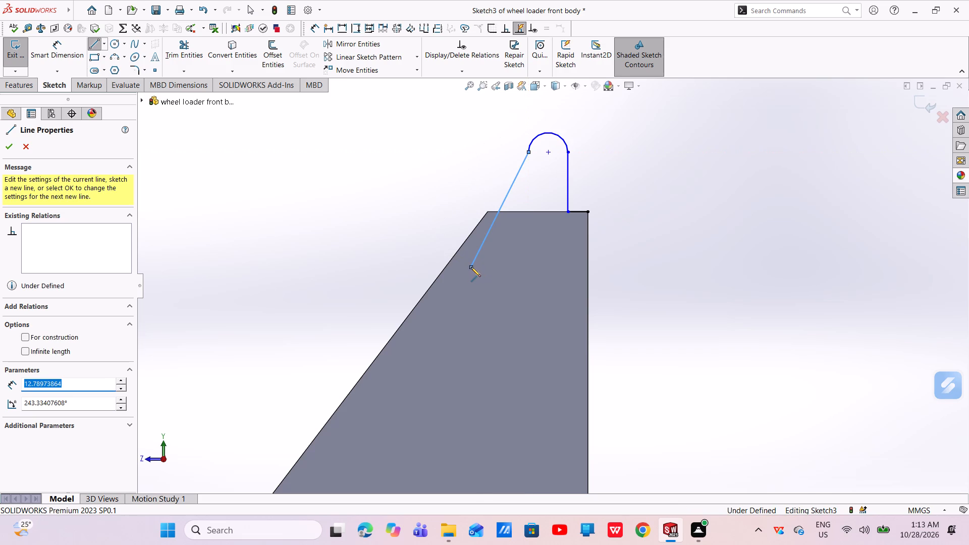
Close the profile with a steep line down the face, a horizontal of about 7 mm to the vertical edge, and a line to the start corner.
{"action": "scroll", "coordinate": [489, 384], "scroll_direction": "up", "scroll_amount": 4}
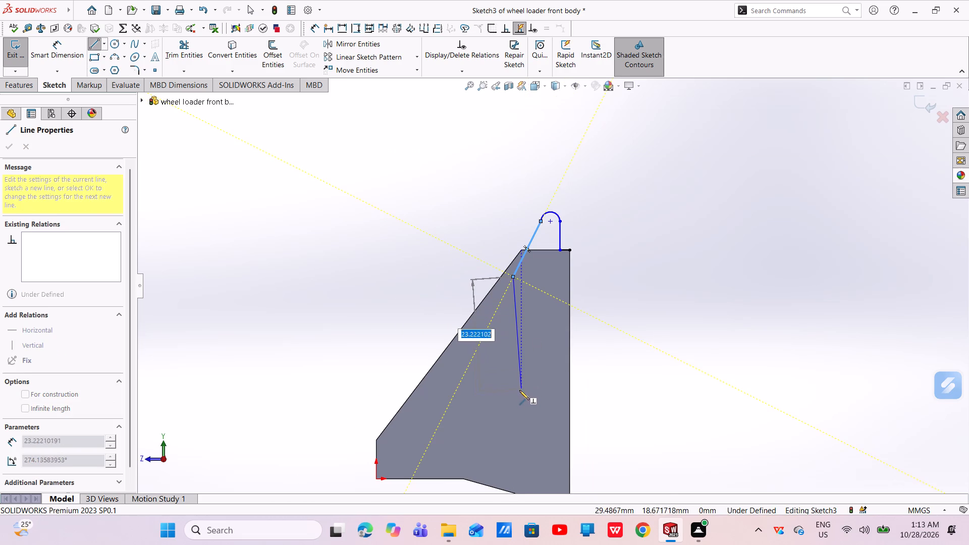
{"action": "left_click", "coordinate": [537, 397]}
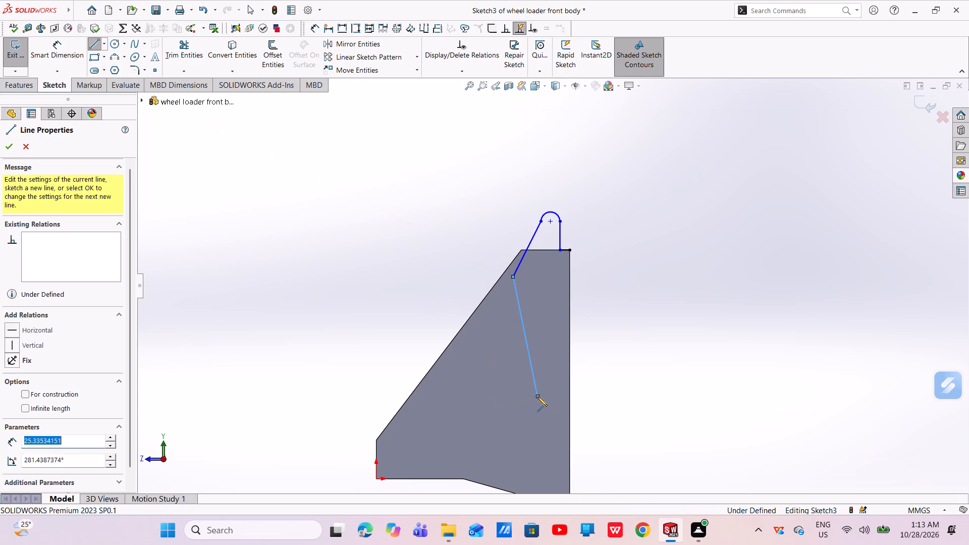
{"action": "left_click", "coordinate": [568, 397]}
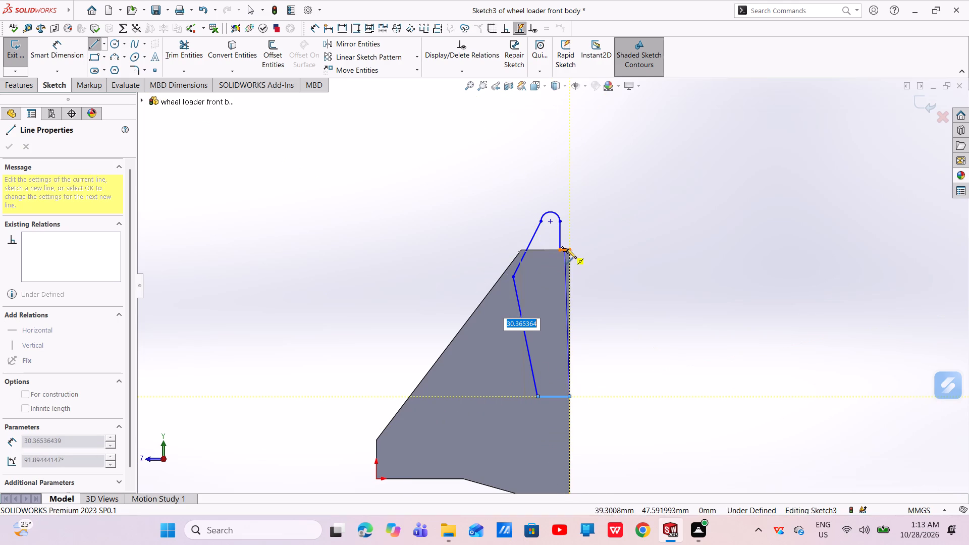
{"action": "left_click", "coordinate": [569, 249]}
{"action": "right_click", "coordinate": [569, 249]}
{"action": "left_click", "coordinate": [585, 255]}
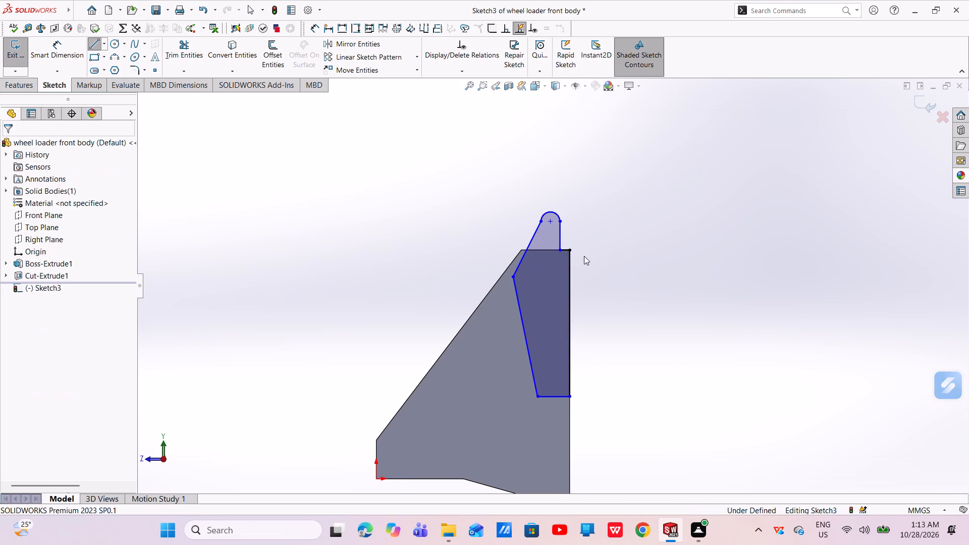
Make the profile's top arc tangent to the slanted line and to the short vertical line.
{"action": "scroll", "coordinate": [574, 263], "scroll_direction": "down", "scroll_amount": 5}
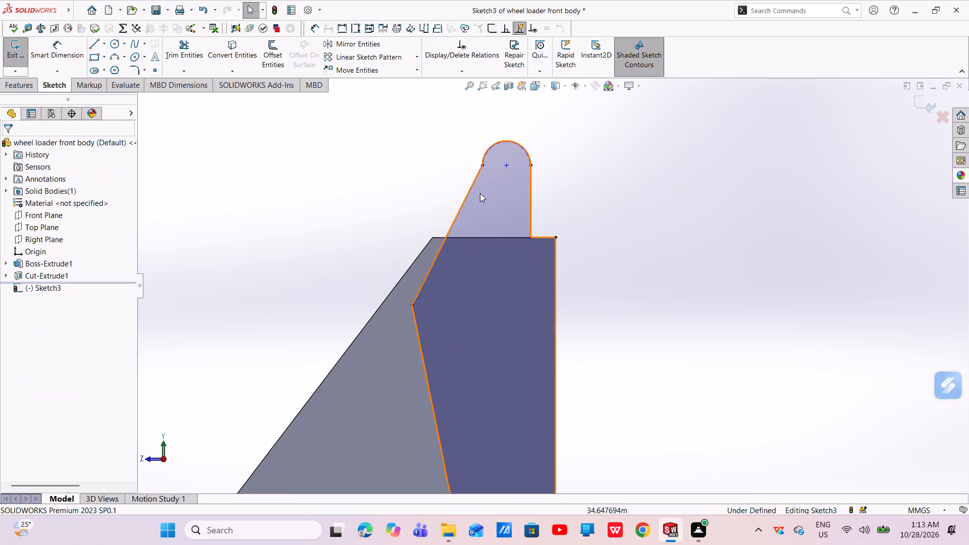
{"action": "left_click", "coordinate": [478, 176]}
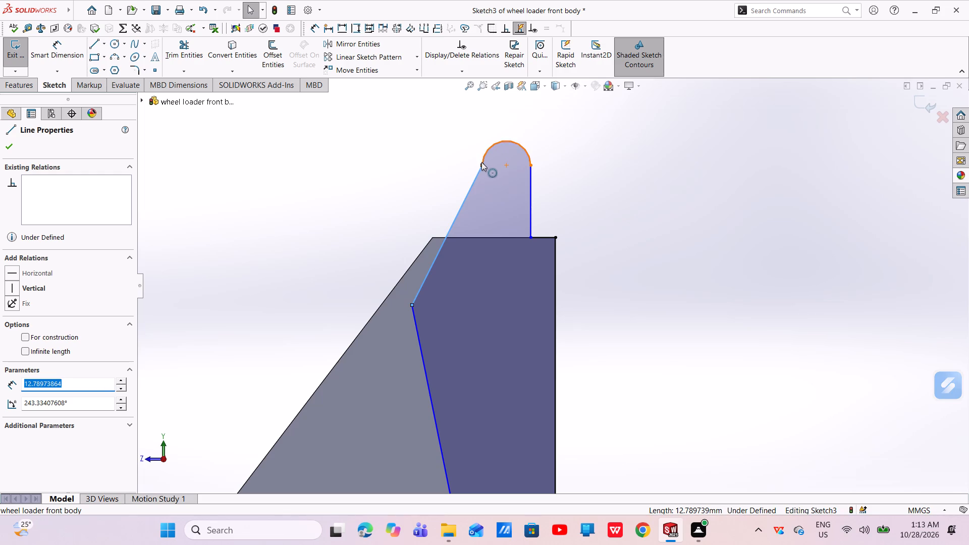
{"action": "left_click", "coordinate": [485, 153], "text": "ctrl"}
{"action": "left_click", "coordinate": [511, 108]}
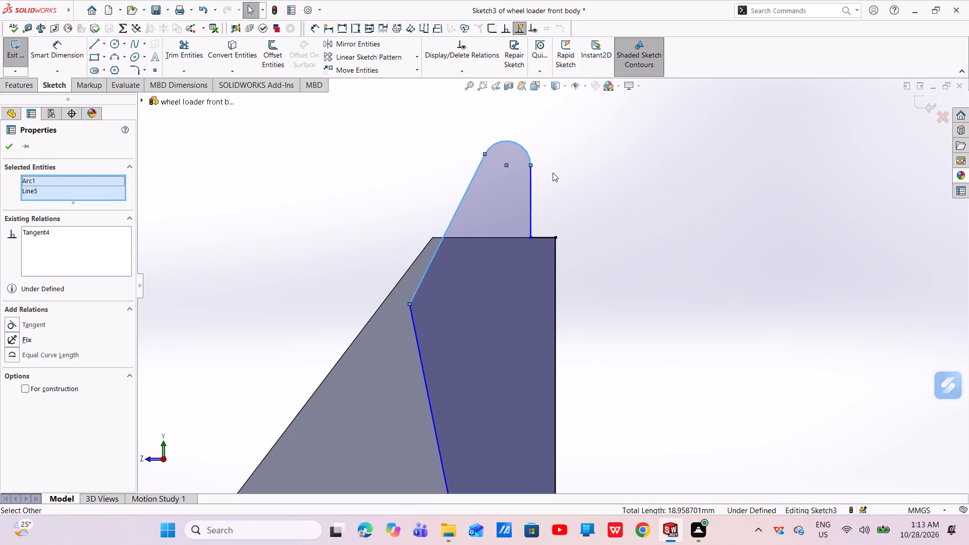
{"action": "key", "text": "Escape"}
{"action": "left_click", "coordinate": [533, 206]}
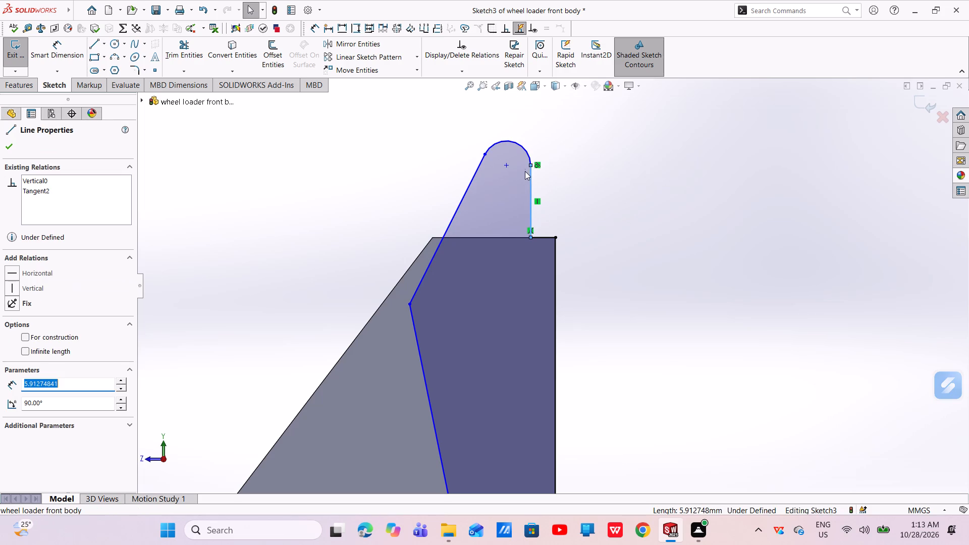
{"action": "left_click", "coordinate": [528, 150], "text": "ctrl"}
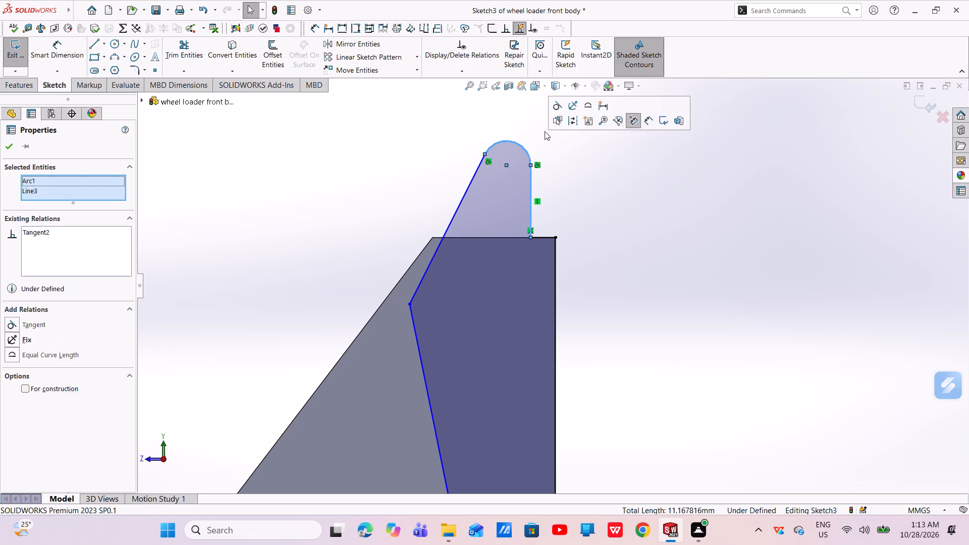
{"action": "left_click", "coordinate": [553, 106]}
{"action": "key", "text": "Escape"}
{"action": "key", "text": "Escape"}
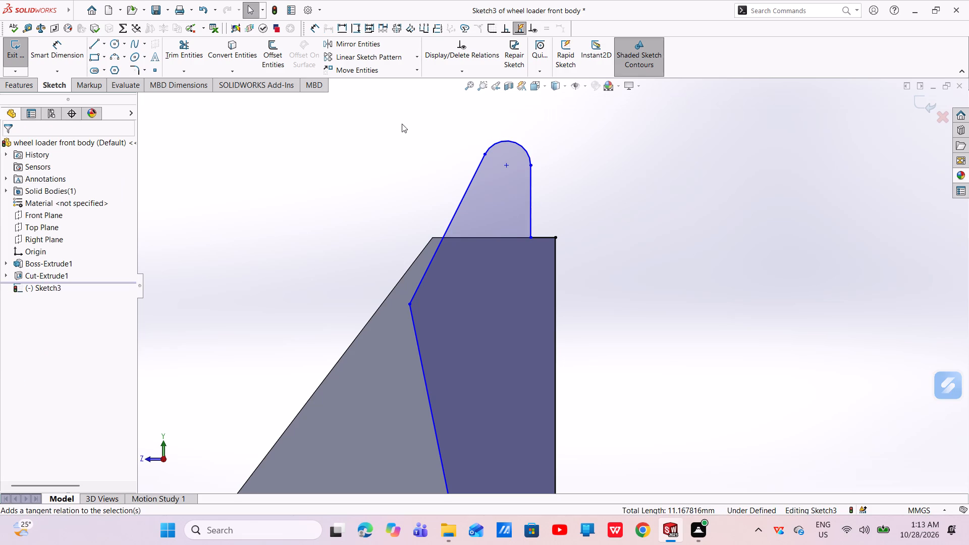
Sketch a circle about 2.4 mm in diameter centred on the top arc's centre point.
{"action": "left_click", "coordinate": [113, 42]}
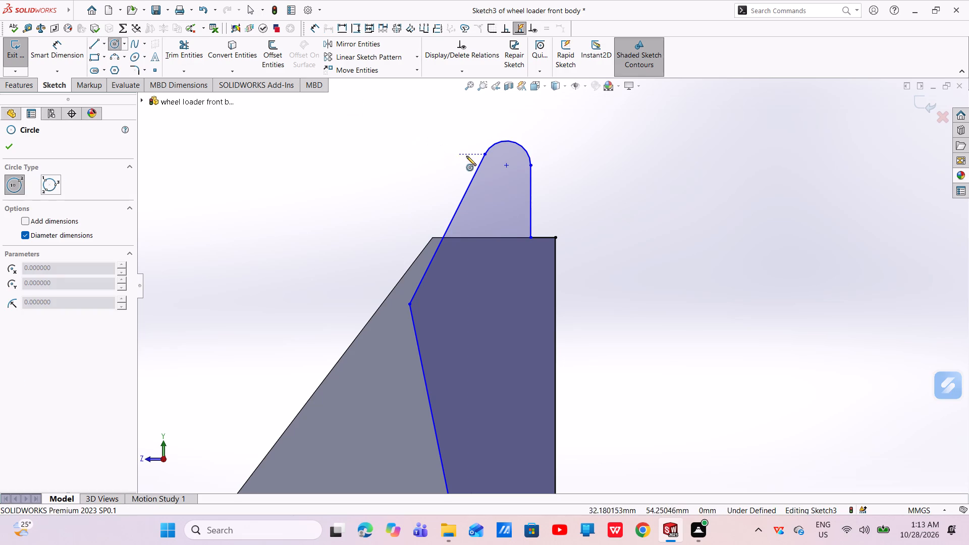
{"action": "left_click", "coordinate": [506, 166]}
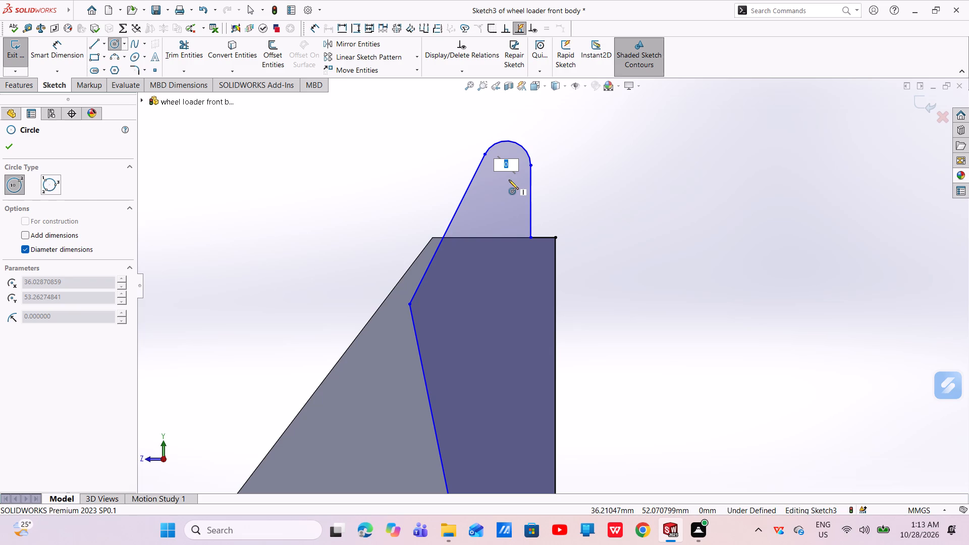
{"action": "key", "text": "Escape"}
{"action": "key", "text": "Escape"}
{"action": "left_click", "coordinate": [117, 49]}
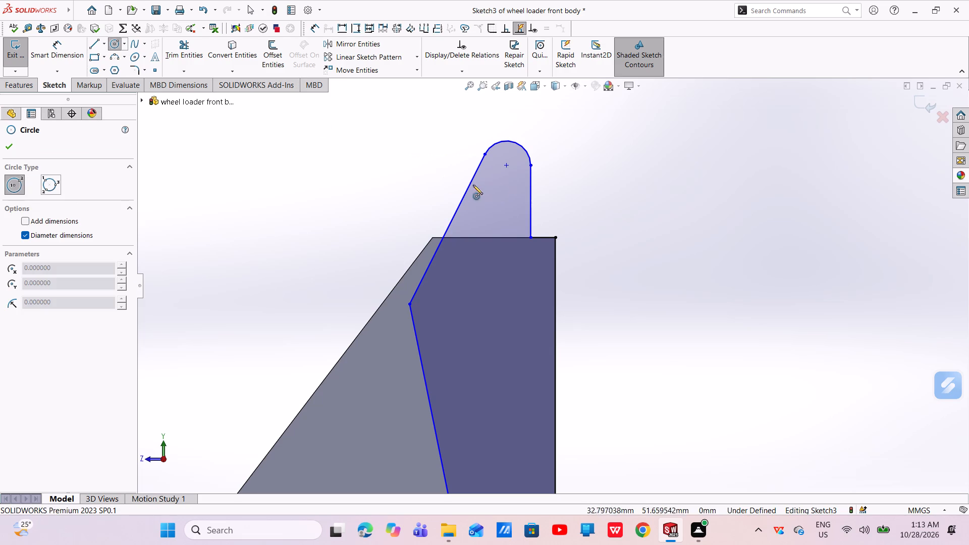
{"action": "left_click_drag", "start_coordinate": [506, 166], "coordinate": [514, 178]}
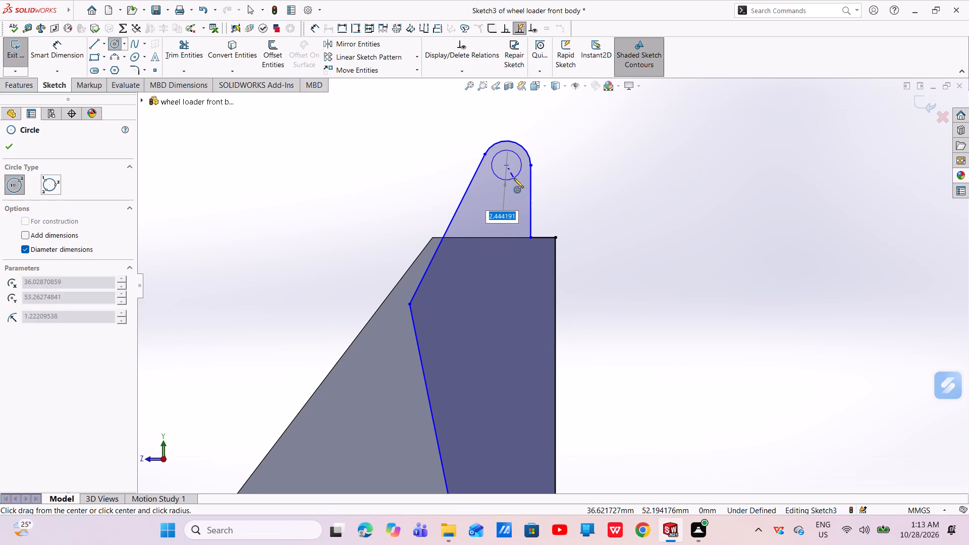
{"action": "left_click", "coordinate": [514, 178]}
{"action": "right_click", "coordinate": [558, 188]}
{"action": "left_click", "coordinate": [571, 195]}
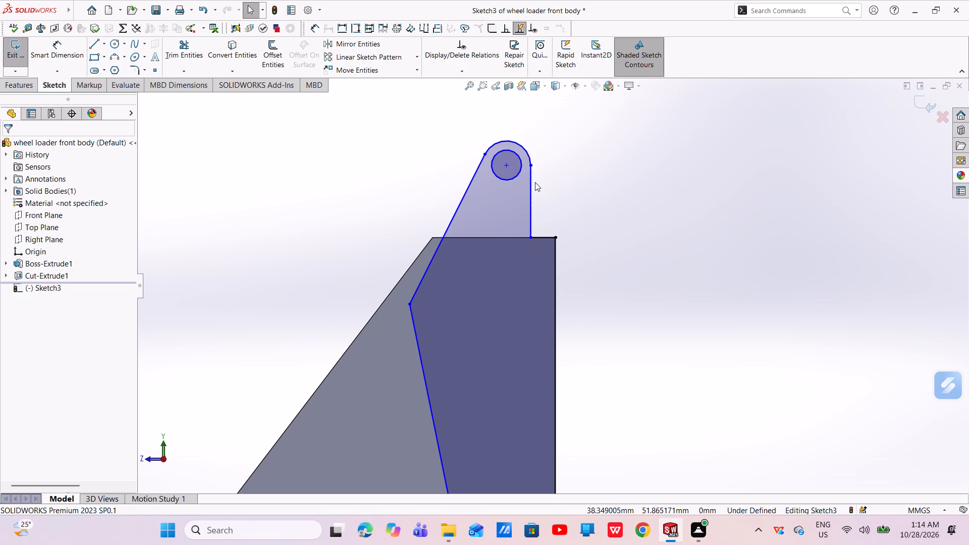
Dimension the small circle's diameter as 1.9 mm.
{"action": "left_click", "coordinate": [76, 54]}
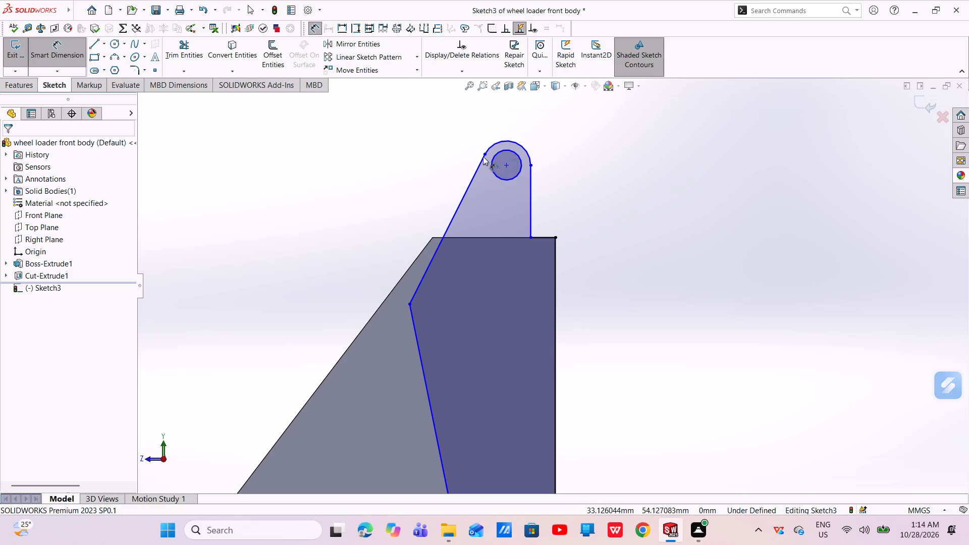
{"action": "left_click", "coordinate": [520, 170]}
{"action": "left_click", "coordinate": [609, 176]}
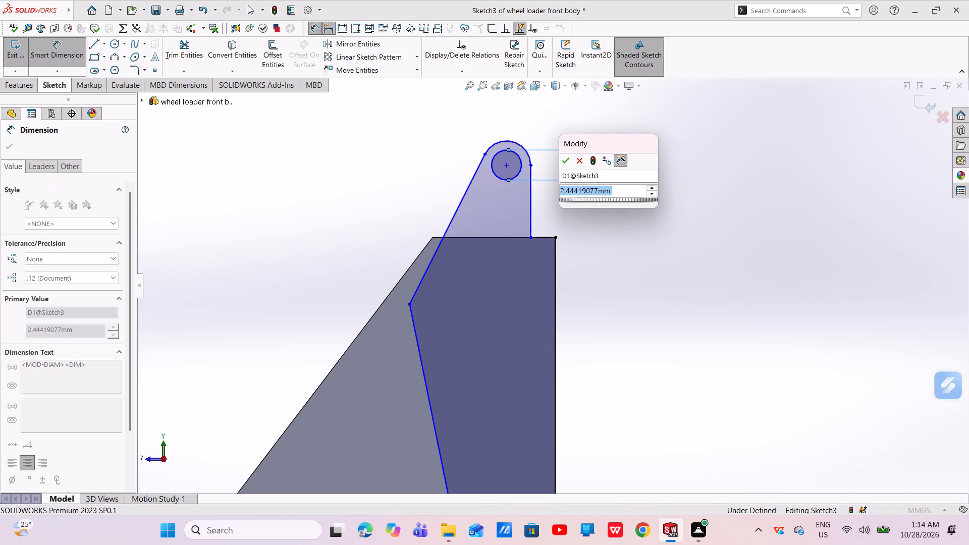
{"action": "key", "text": "BackSpace"}
{"action": "type", "text": "1.9"}
{"action": "key", "text": "Return"}
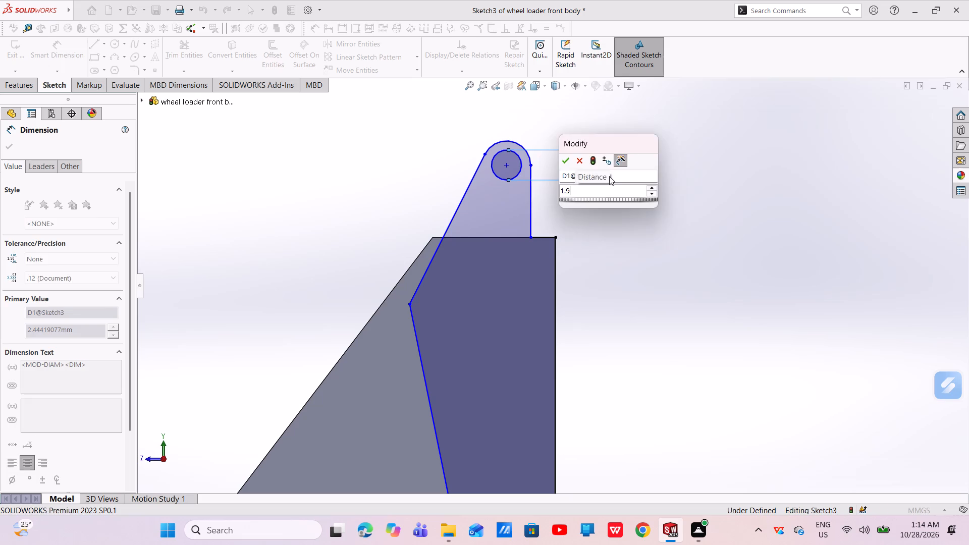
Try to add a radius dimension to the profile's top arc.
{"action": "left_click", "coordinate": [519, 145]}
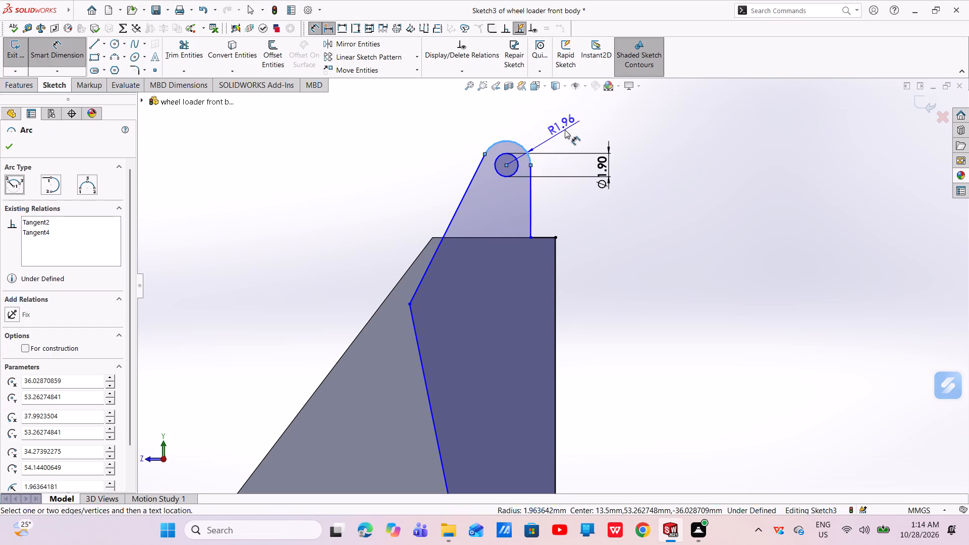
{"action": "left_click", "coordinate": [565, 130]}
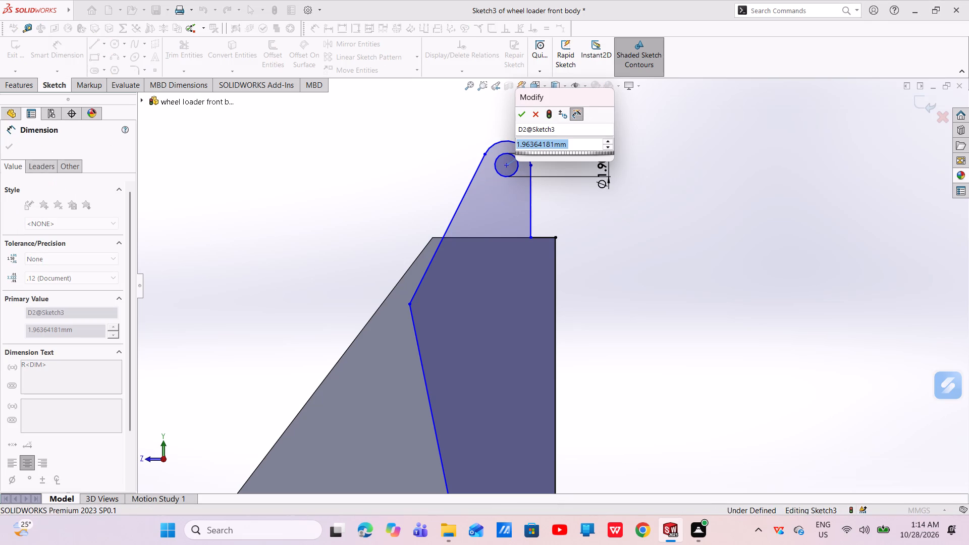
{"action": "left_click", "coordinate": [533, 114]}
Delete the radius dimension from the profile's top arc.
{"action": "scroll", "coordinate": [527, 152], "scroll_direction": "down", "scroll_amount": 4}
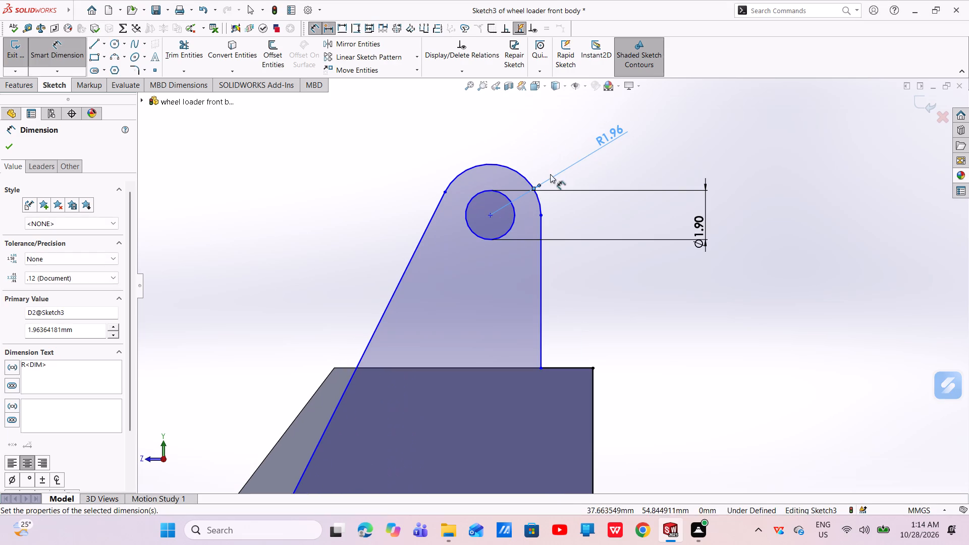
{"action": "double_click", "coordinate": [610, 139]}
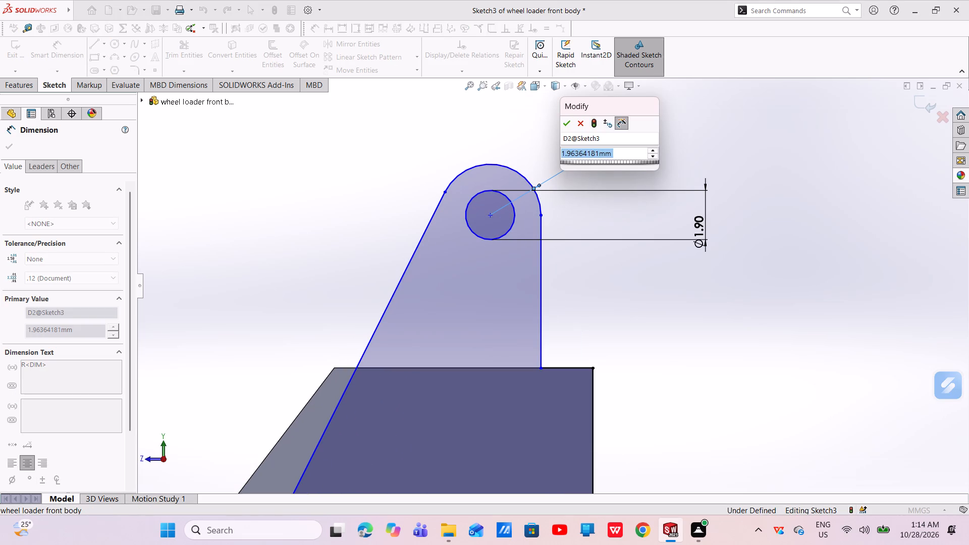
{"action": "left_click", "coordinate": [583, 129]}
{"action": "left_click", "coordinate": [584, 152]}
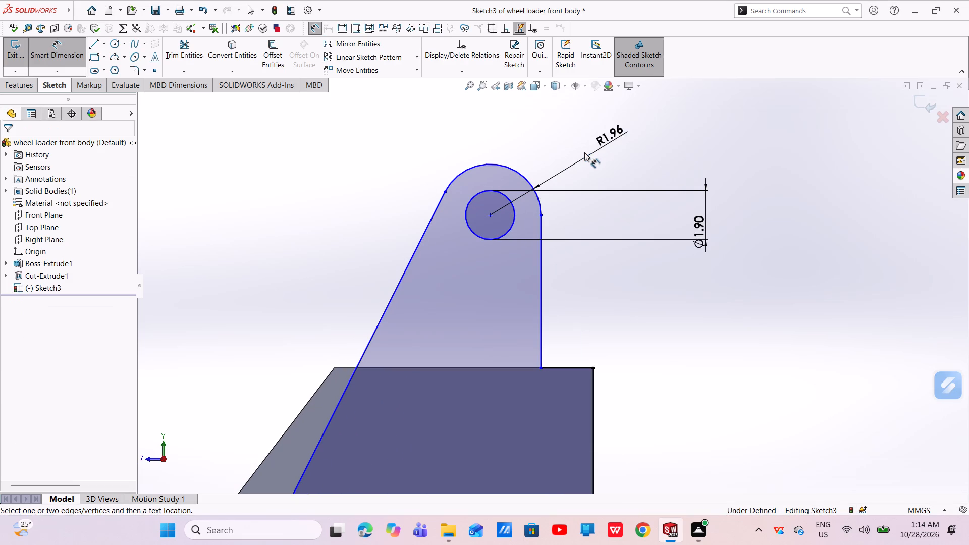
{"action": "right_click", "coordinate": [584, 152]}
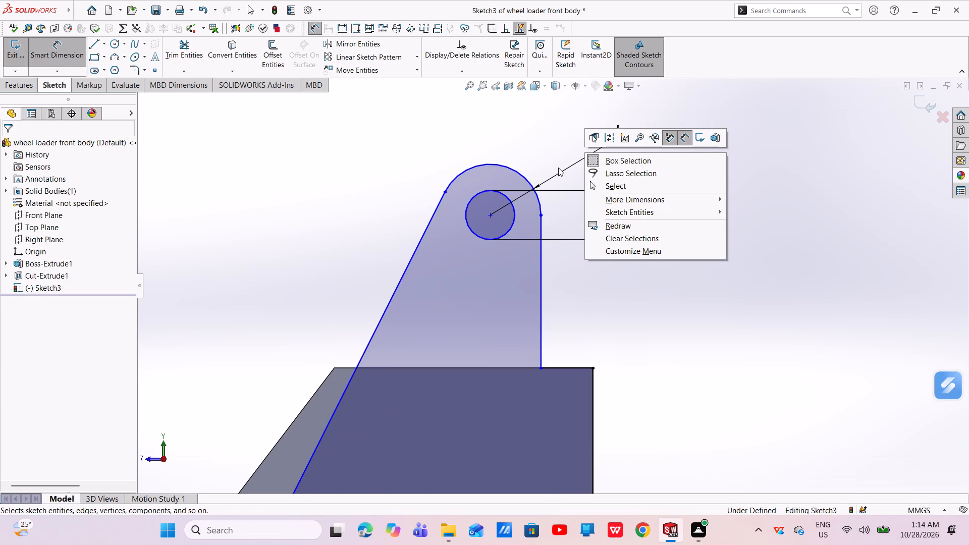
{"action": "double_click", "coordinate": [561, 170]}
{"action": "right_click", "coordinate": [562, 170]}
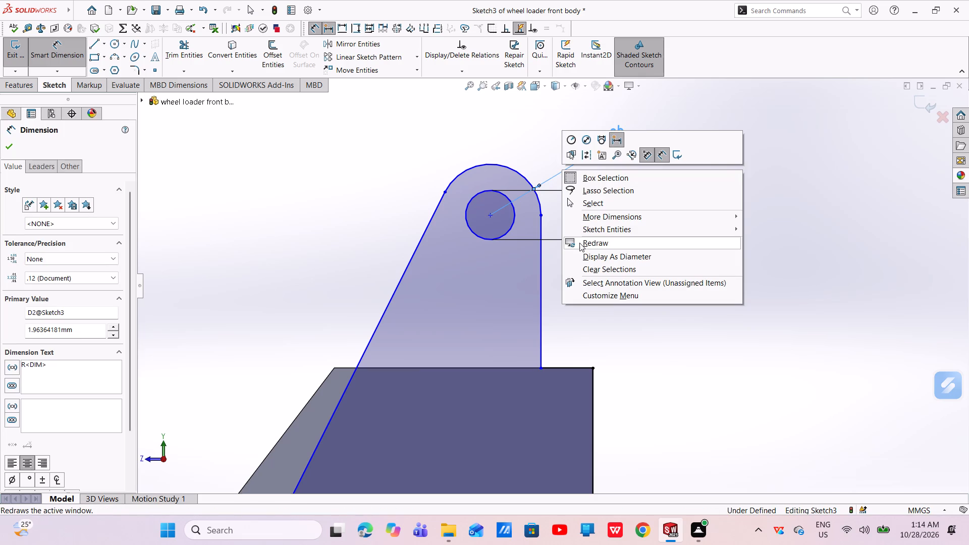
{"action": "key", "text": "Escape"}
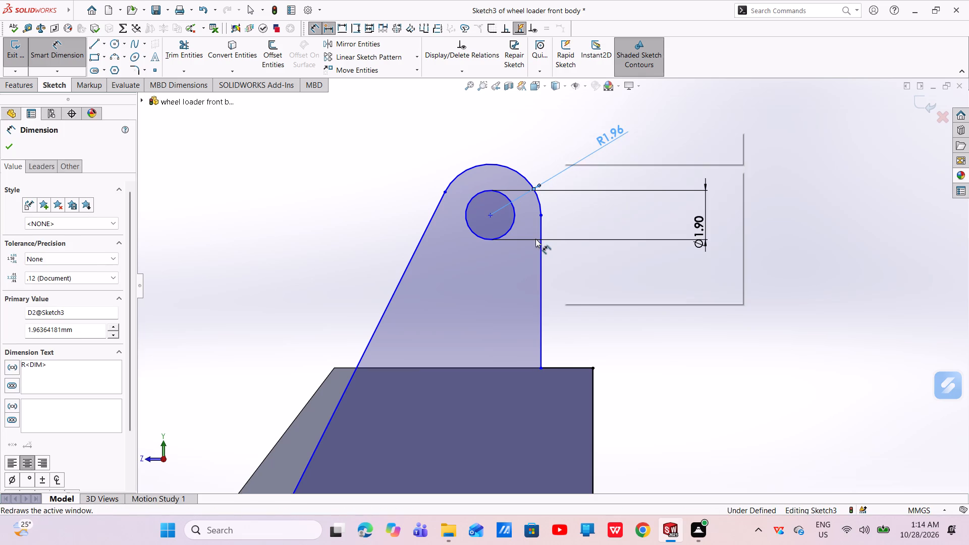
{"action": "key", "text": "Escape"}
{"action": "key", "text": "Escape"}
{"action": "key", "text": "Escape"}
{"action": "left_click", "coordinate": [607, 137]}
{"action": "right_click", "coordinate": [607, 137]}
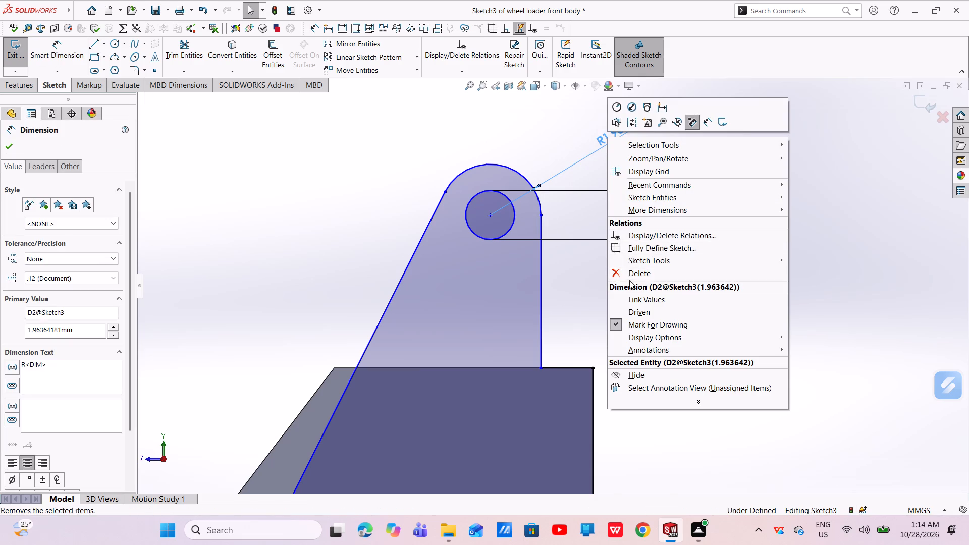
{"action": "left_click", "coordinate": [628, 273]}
Dimension the gap between the top arc and the small circle as 1.5 mm.
{"action": "left_click", "coordinate": [76, 52]}
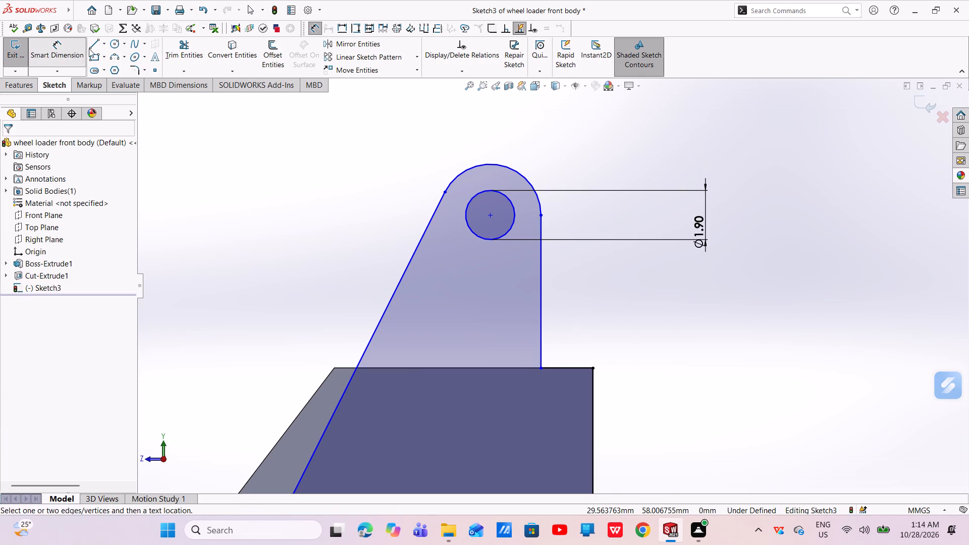
{"action": "left_click", "coordinate": [522, 175]}
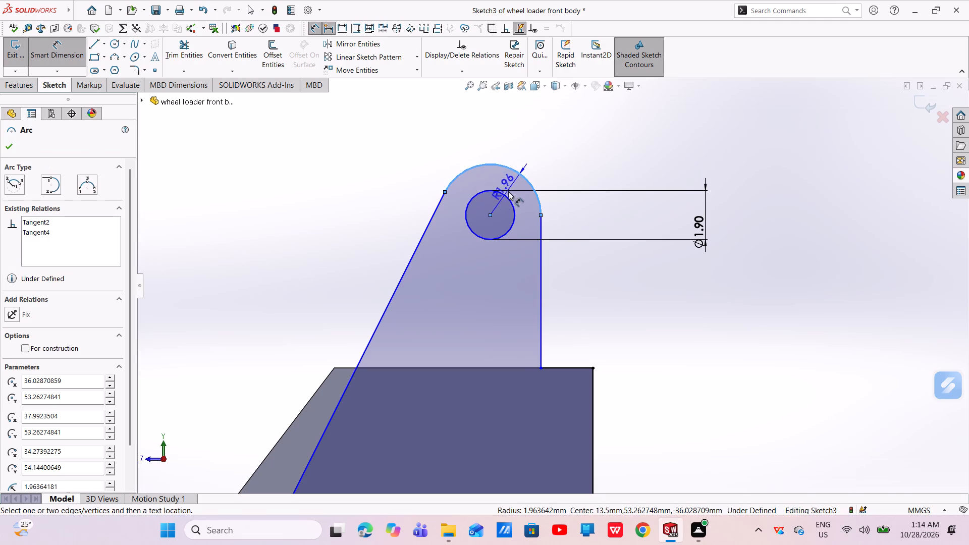
{"action": "left_click", "coordinate": [509, 200]}
{"action": "left_click", "coordinate": [575, 159]}
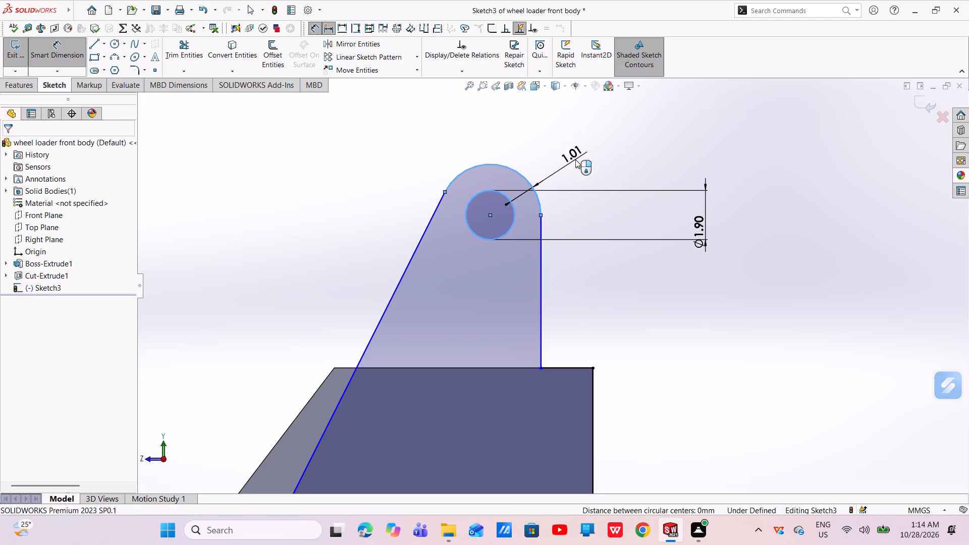
{"action": "key", "text": "BackSpace"}
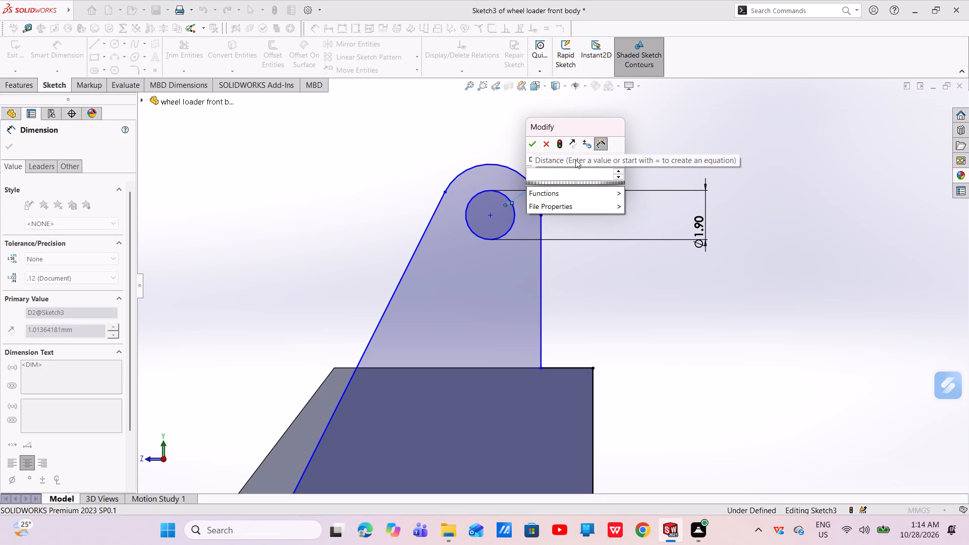
{"action": "type", "text": "1.5"}
{"action": "key", "text": "Return"}
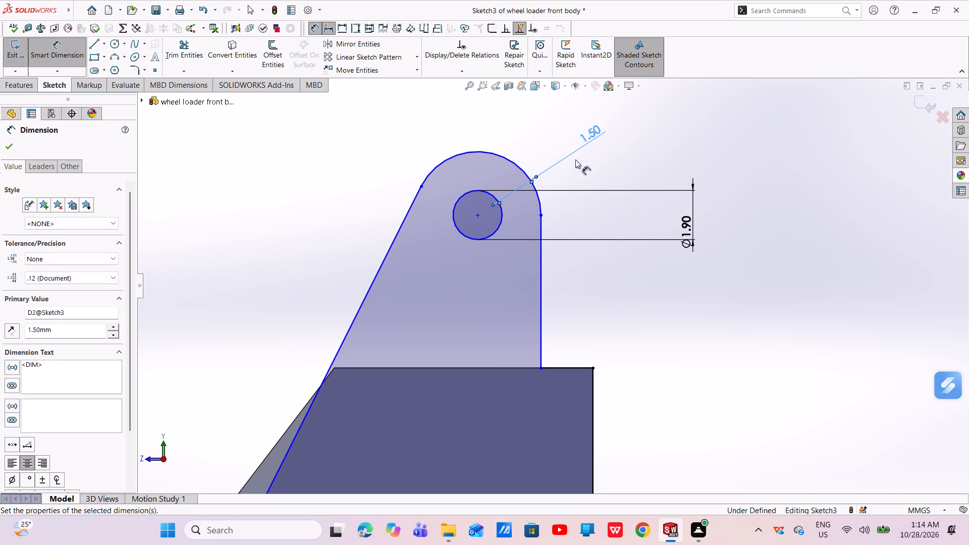
{"action": "scroll", "coordinate": [519, 254], "scroll_direction": "up", "scroll_amount": 3}
{"action": "key", "text": "Escape"}
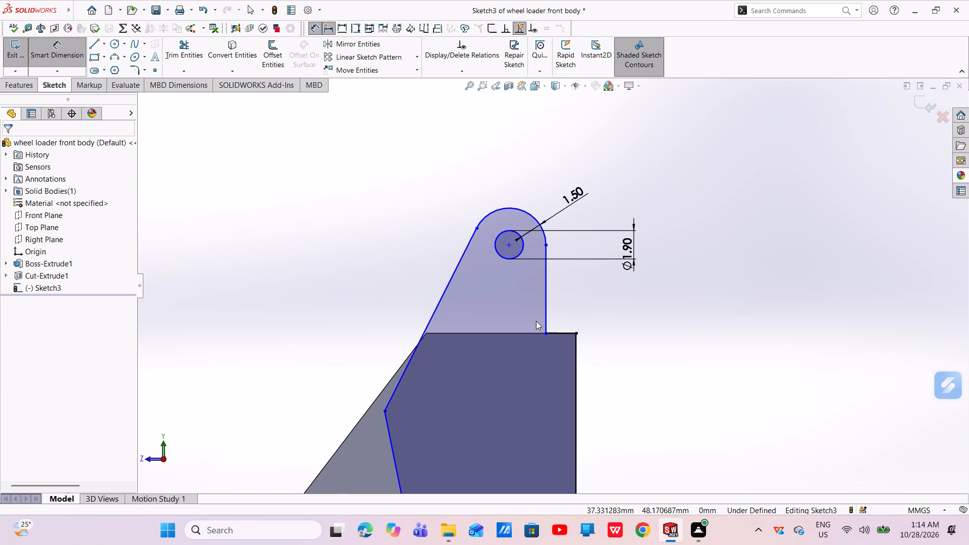
Adjust the slanted line's position by hand near the body's top sloped corner.
{"action": "scroll", "coordinate": [538, 342], "scroll_direction": "up", "scroll_amount": 3}
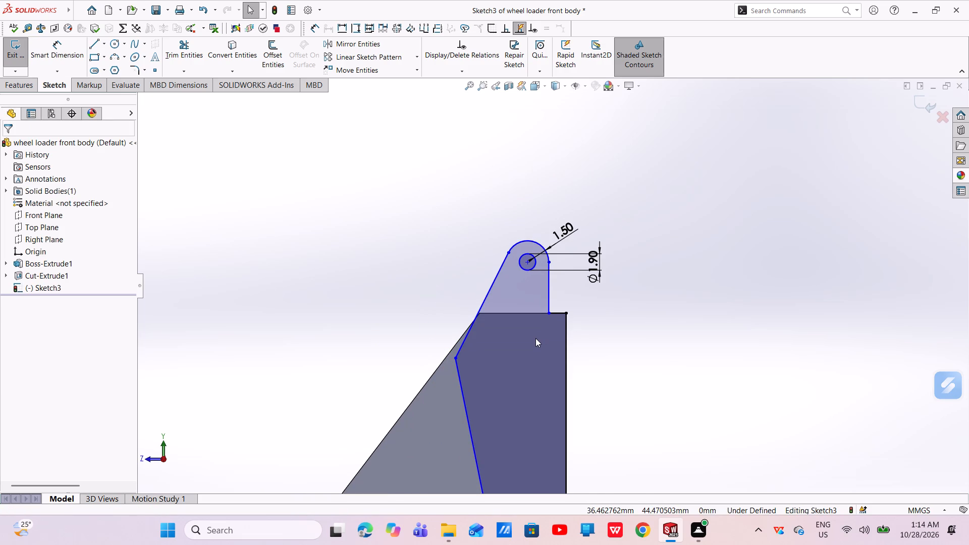
{"action": "scroll", "coordinate": [501, 315], "scroll_direction": "down", "scroll_amount": 5}
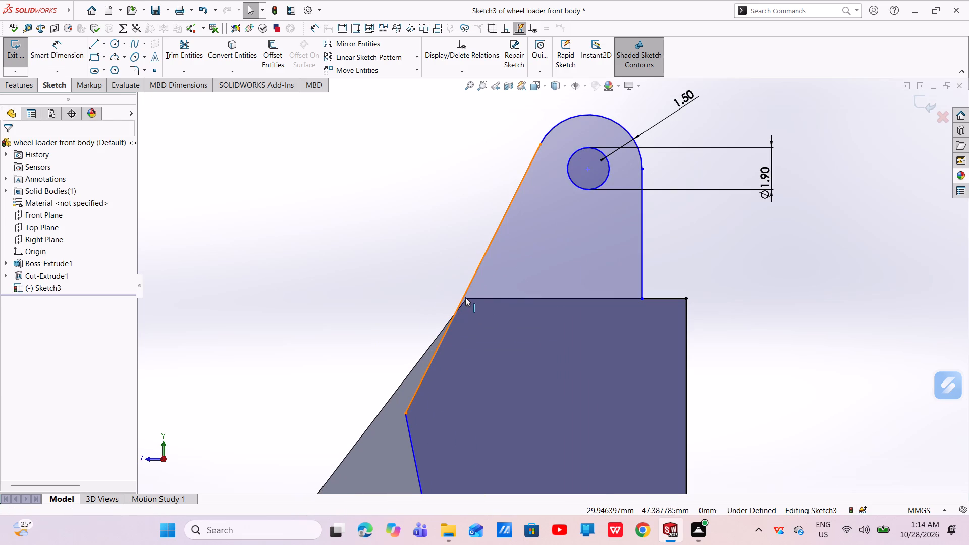
{"action": "left_click_drag", "start_coordinate": [465, 297], "coordinate": [486, 261]}
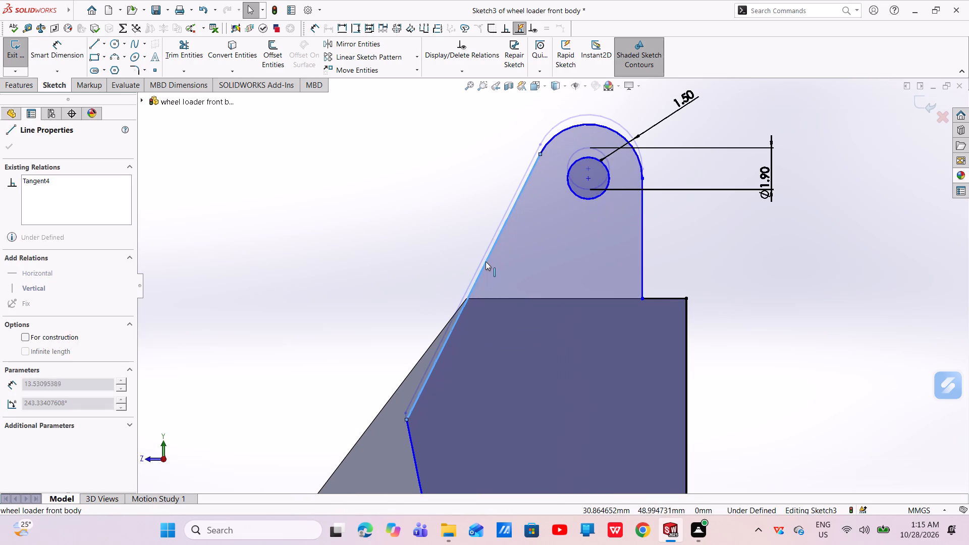
{"action": "left_click_drag", "start_coordinate": [486, 261], "coordinate": [488, 249]}
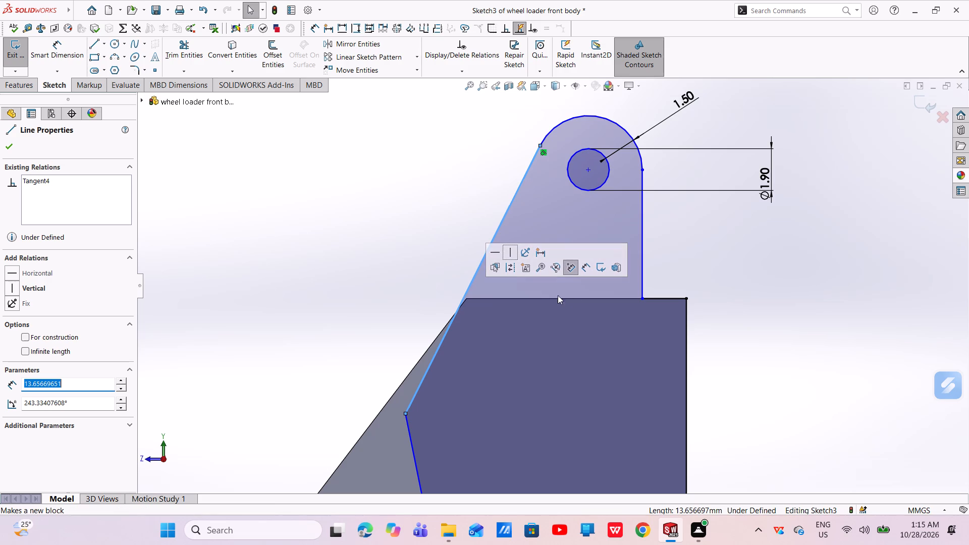
{"action": "key", "text": "Escape"}
{"action": "key", "text": "Escape"}
Dimension the gap between the round-topped tab's vertical line and the body's vertical edge as 1.5 mm.
{"action": "scroll", "coordinate": [641, 285], "scroll_direction": "up", "scroll_amount": 3}
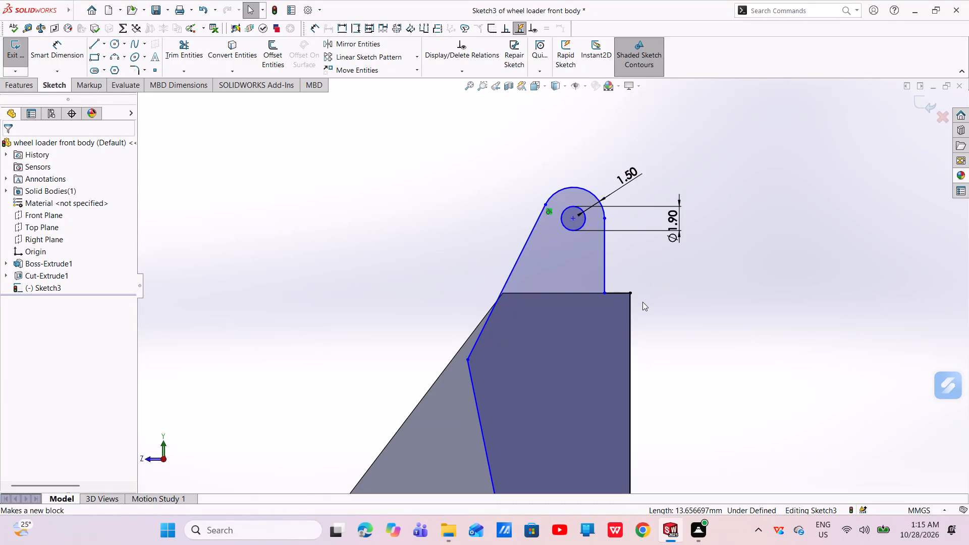
{"action": "left_click", "coordinate": [67, 59]}
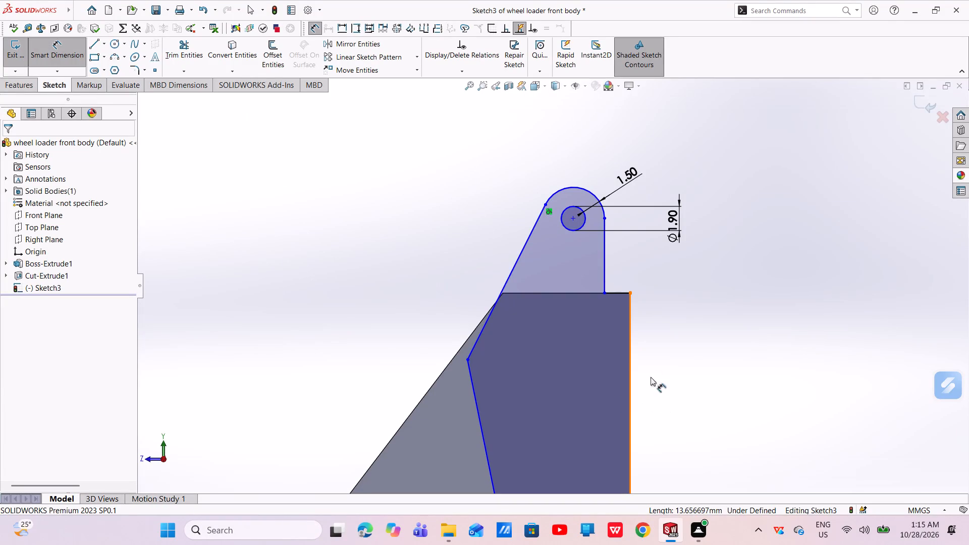
{"action": "left_click", "coordinate": [630, 344]}
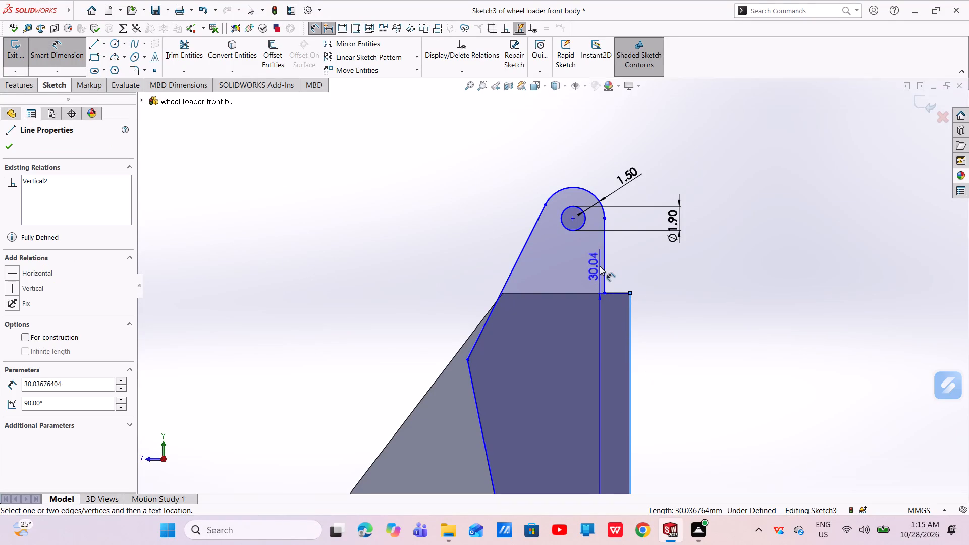
{"action": "left_click", "coordinate": [603, 265]}
{"action": "left_click", "coordinate": [621, 258]}
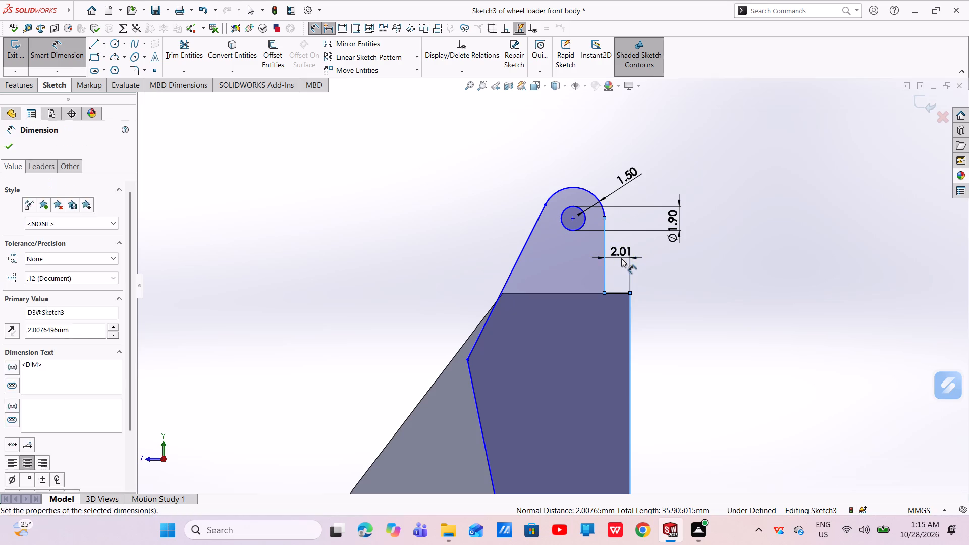
{"action": "key", "text": "BackSpace"}
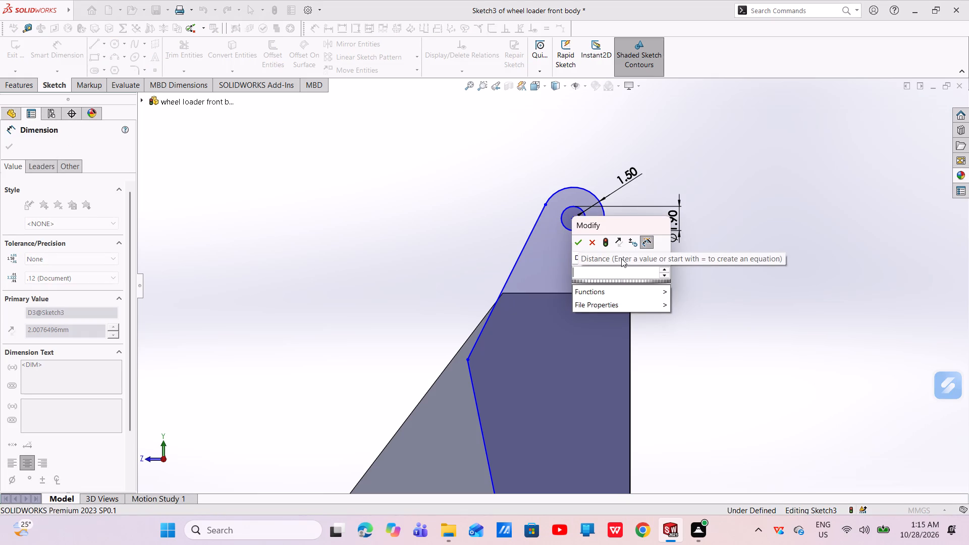
{"action": "type", "text": "1.5"}
{"action": "key", "text": "Return"}
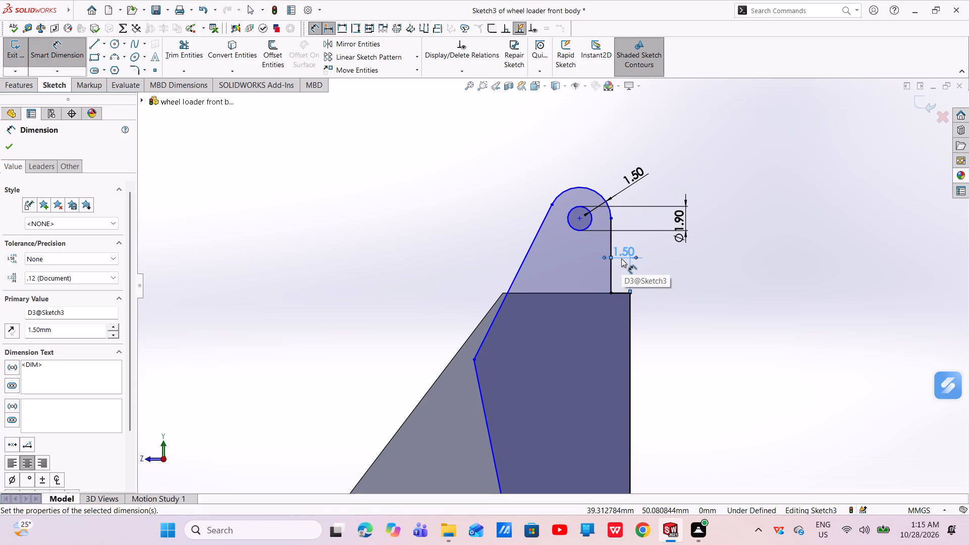
Dimension the height from the body's top edge to the tab's top arc as 7.5 mm.
{"action": "left_click", "coordinate": [586, 187]}
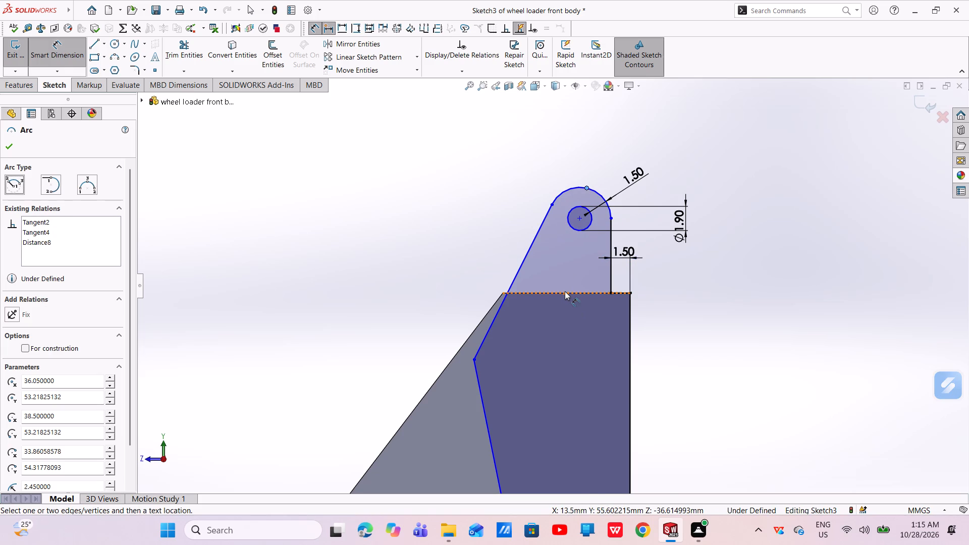
{"action": "left_click", "coordinate": [566, 294]}
{"action": "left_click", "coordinate": [722, 253]}
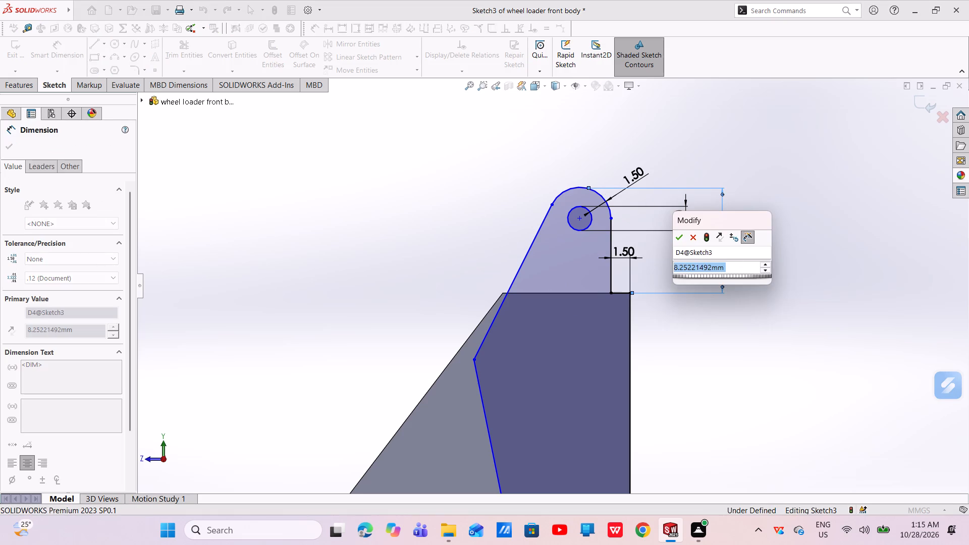
{"action": "key", "text": "BackSpace"}
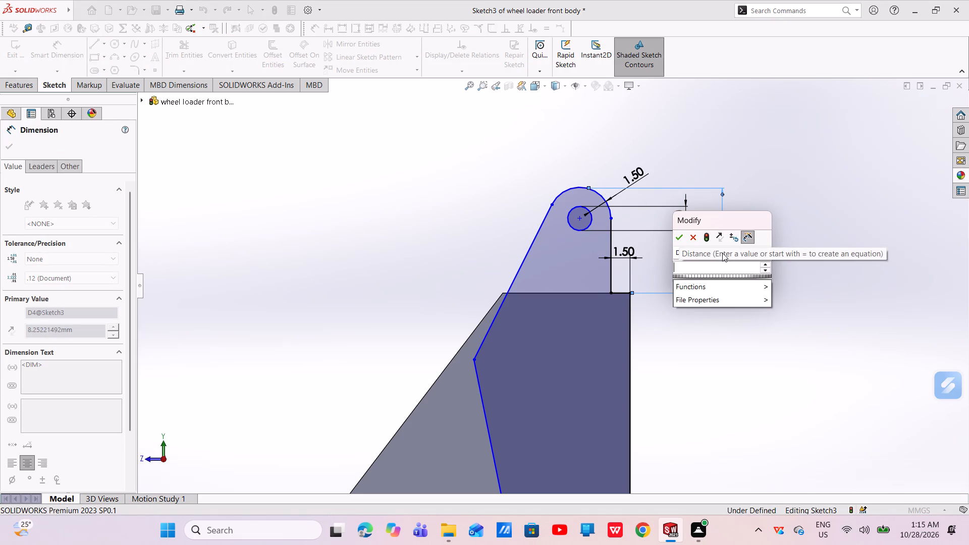
{"action": "type", "text": "7.5"}
{"action": "key", "text": "Return"}
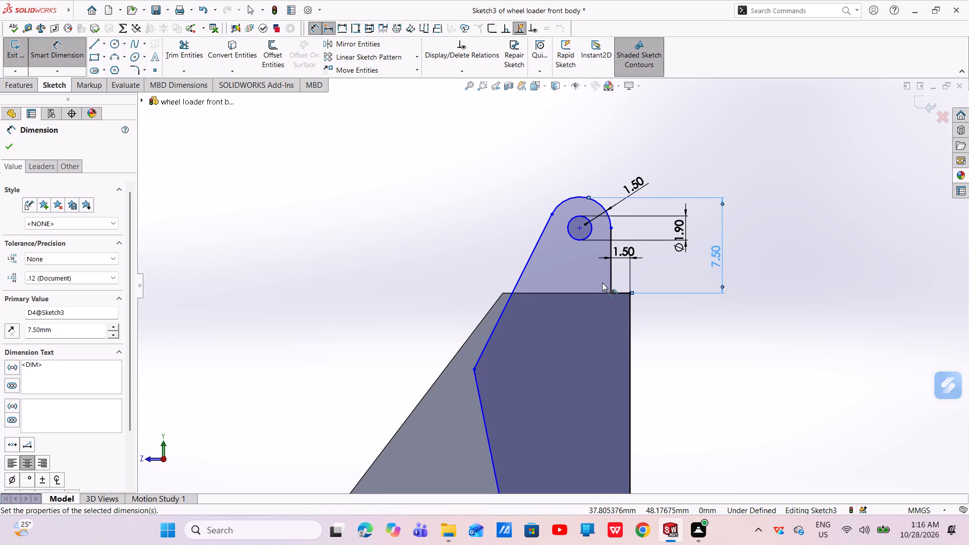
Dimension the horizontal distance from the body's vertical edge to the slanted line's lower corner point as 12.5 mm.
{"action": "left_click", "coordinate": [628, 359]}
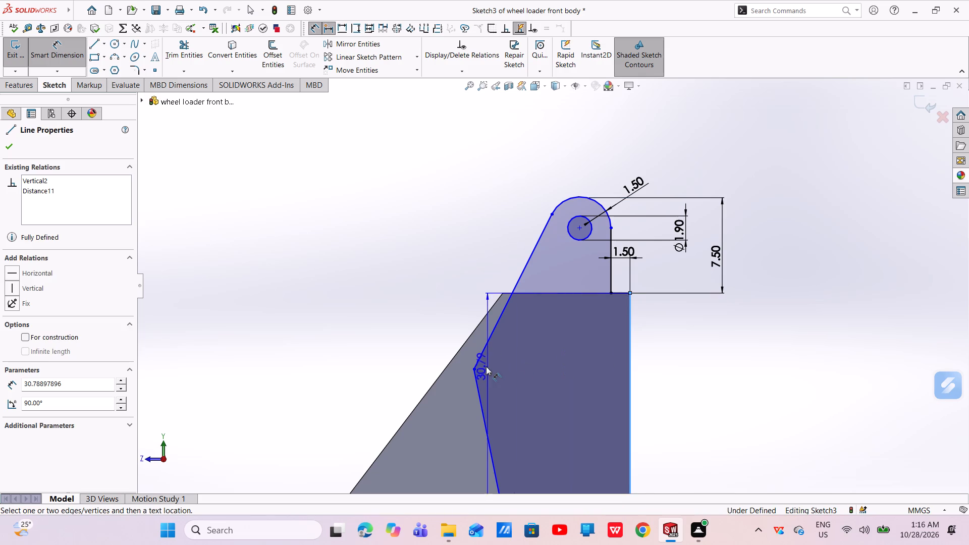
{"action": "left_click", "coordinate": [476, 368]}
{"action": "left_click", "coordinate": [554, 150]}
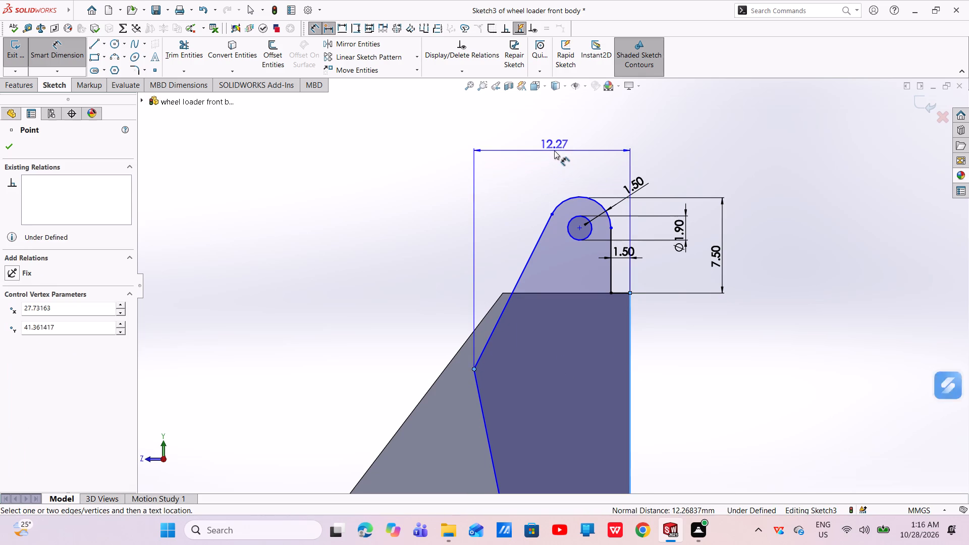
{"action": "key", "text": "BackSpace"}
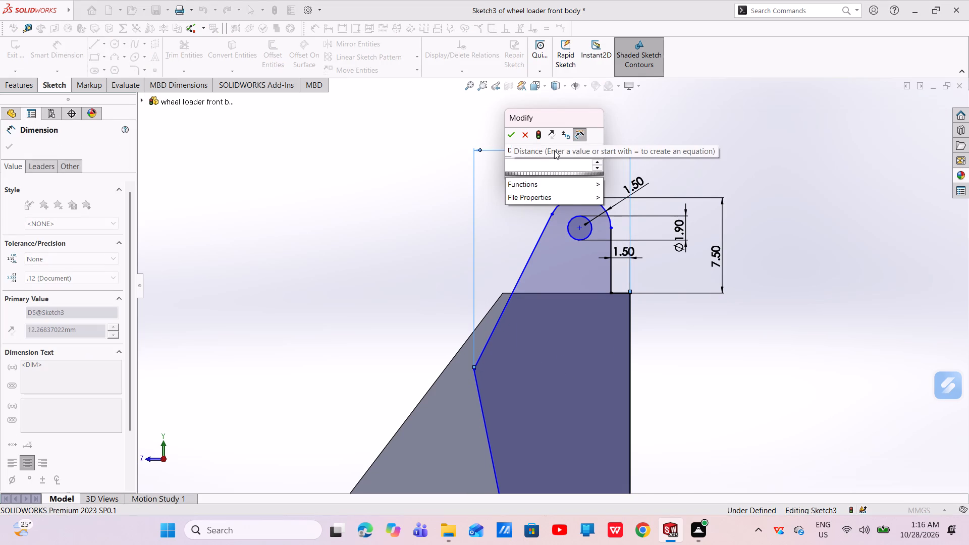
{"action": "type", "text": "12.5"}
{"action": "key", "text": "Return"}
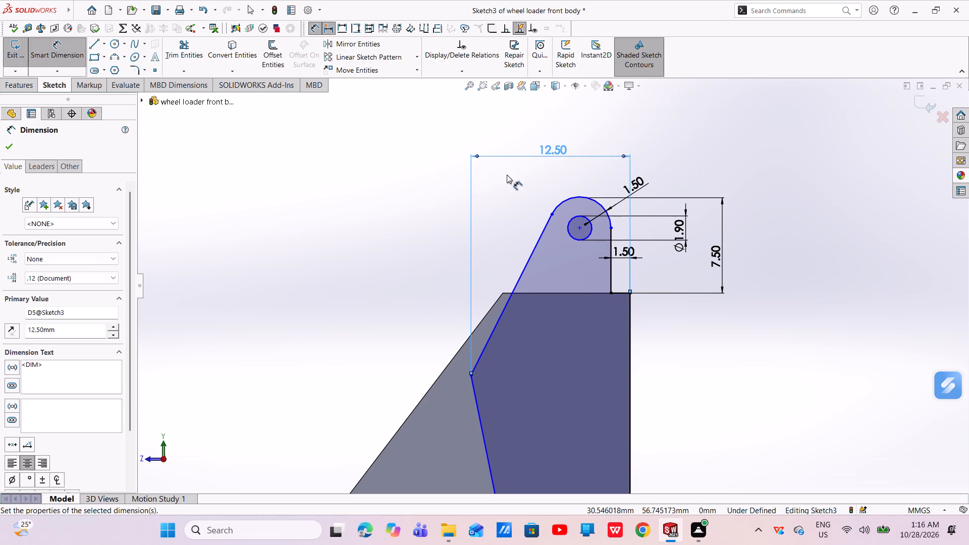
Dimension the vertical distance from the body's top edge down to the slanted line's lower corner point as 8 mm.
{"action": "left_click", "coordinate": [472, 375]}
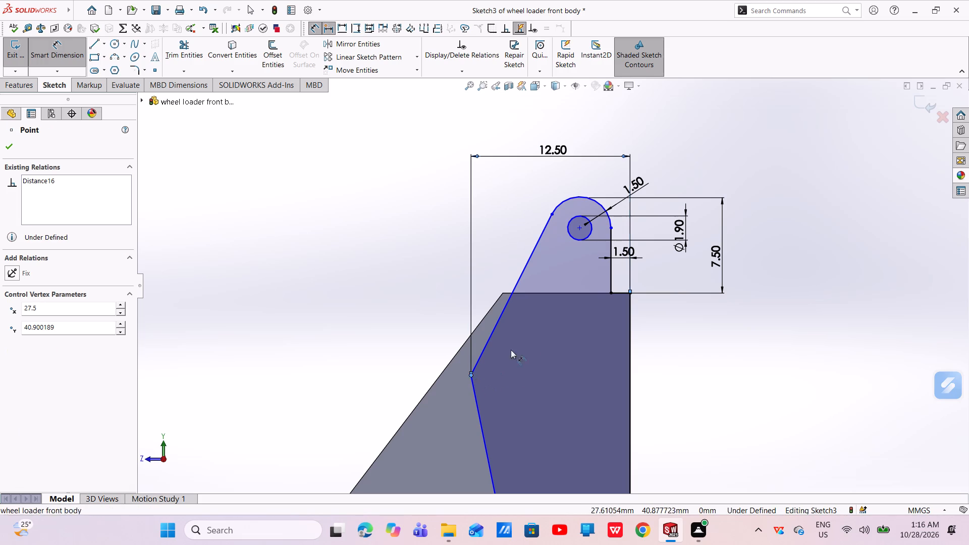
{"action": "left_click", "coordinate": [566, 292]}
{"action": "left_click", "coordinate": [376, 303]}
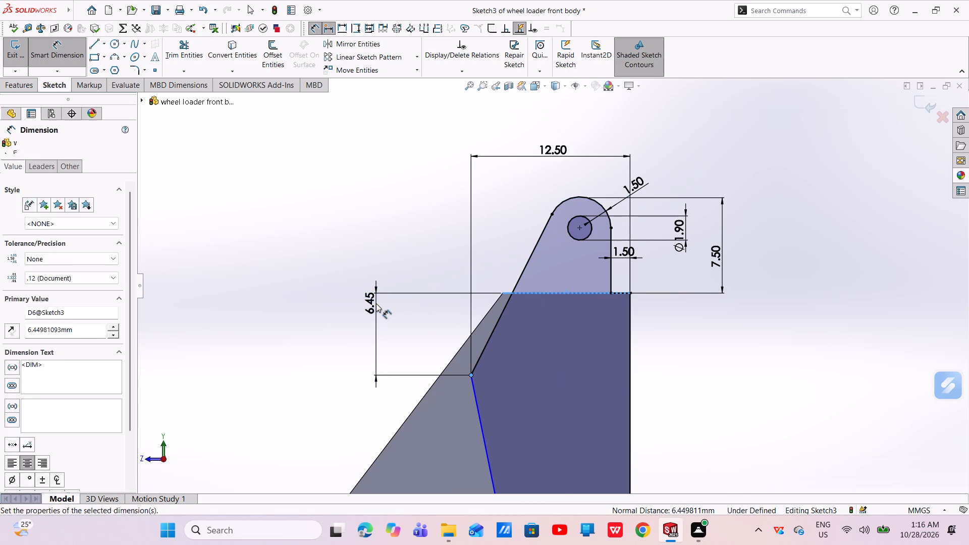
{"action": "key", "text": "BackSpace"}
{"action": "key", "text": "8"}
{"action": "key", "text": "Return"}
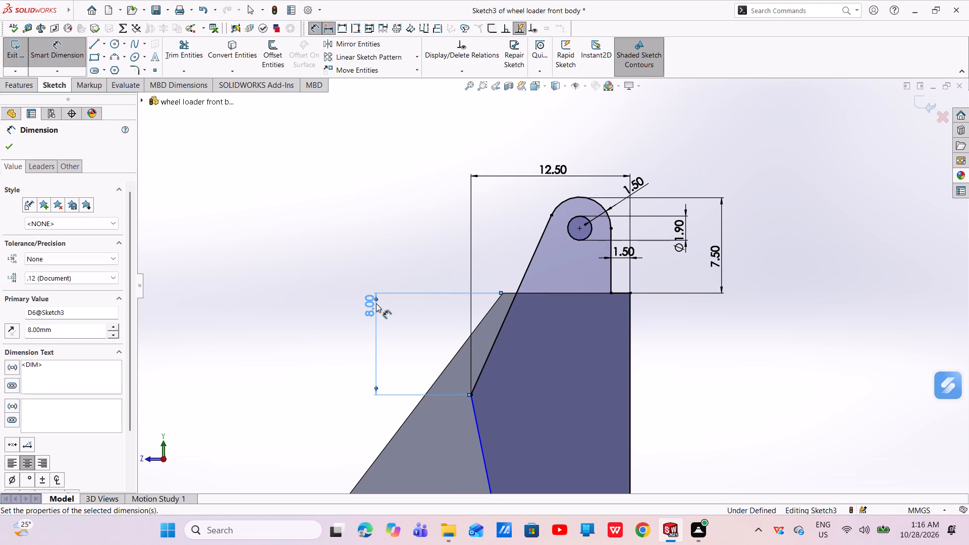
Dimension the length of the profile's short bottom horizontal line as 3 mm.
{"action": "scroll", "coordinate": [504, 380], "scroll_direction": "up", "scroll_amount": 4}
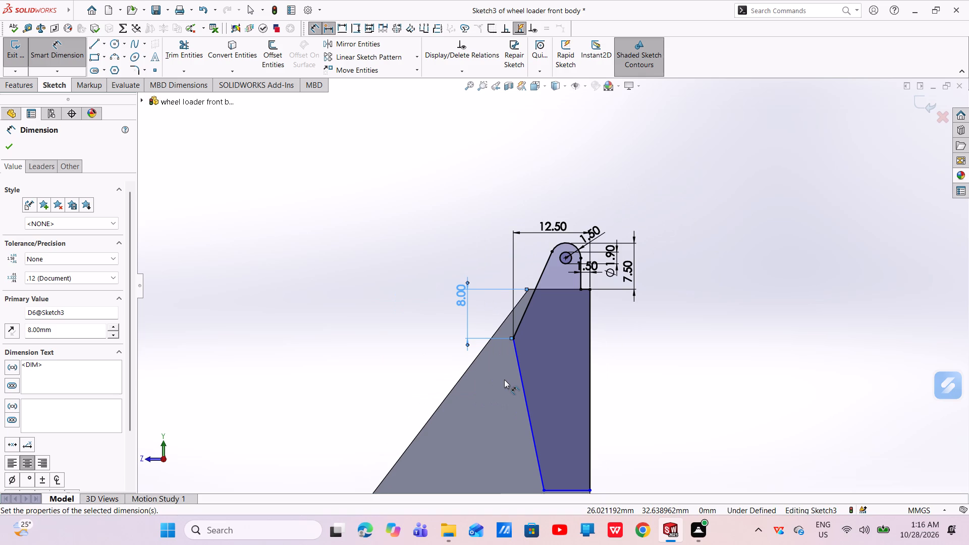
{"action": "scroll", "coordinate": [505, 379], "scroll_direction": "up", "scroll_amount": 2}
{"action": "scroll", "coordinate": [505, 379], "scroll_direction": "down", "scroll_amount": 1}
{"action": "scroll", "coordinate": [505, 379], "scroll_direction": "up", "scroll_amount": 3}
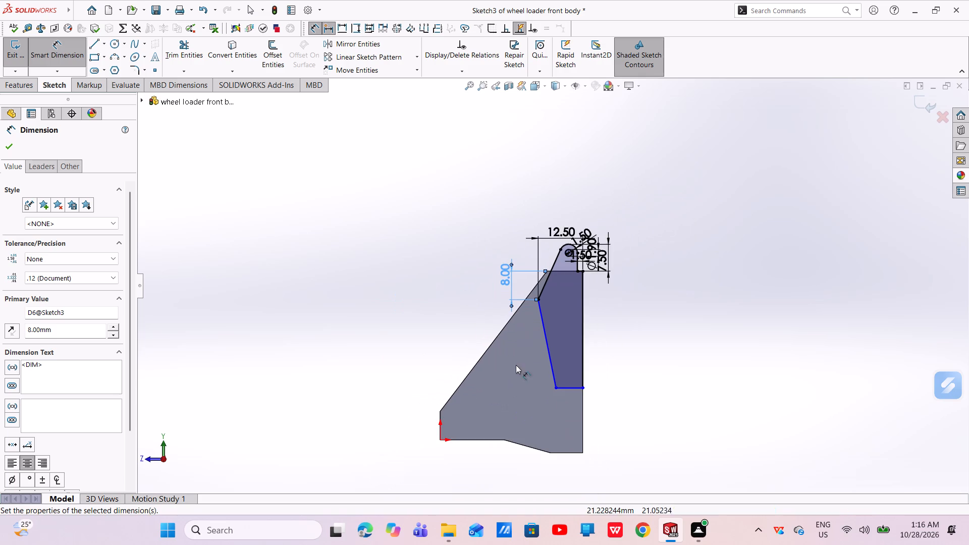
{"action": "scroll", "coordinate": [575, 376], "scroll_direction": "down", "scroll_amount": 7}
{"action": "left_click", "coordinate": [555, 376]}
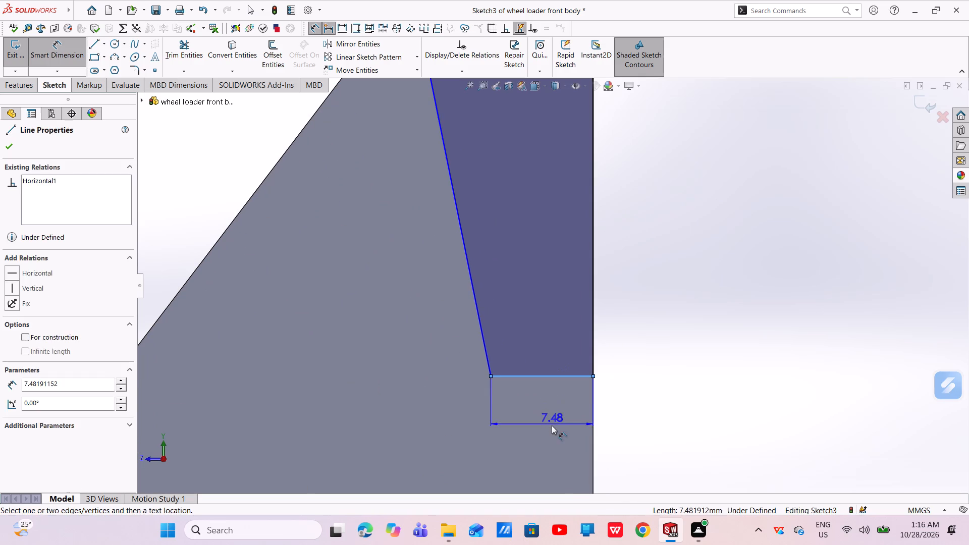
{"action": "left_click", "coordinate": [552, 425]}
{"action": "key", "text": "BackSpace"}
{"action": "key", "text": "3"}
{"action": "key", "text": "Return"}
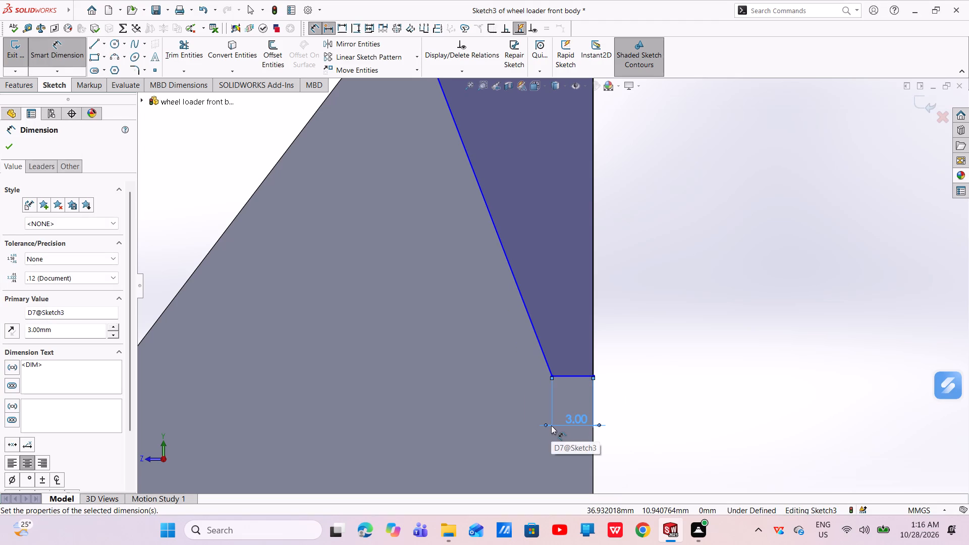
Dimension the height of the profile's bottom line above the body's lowest edge as 16 mm.
{"action": "left_click", "coordinate": [577, 377]}
{"action": "scroll", "coordinate": [577, 377], "scroll_direction": "up", "scroll_amount": 5}
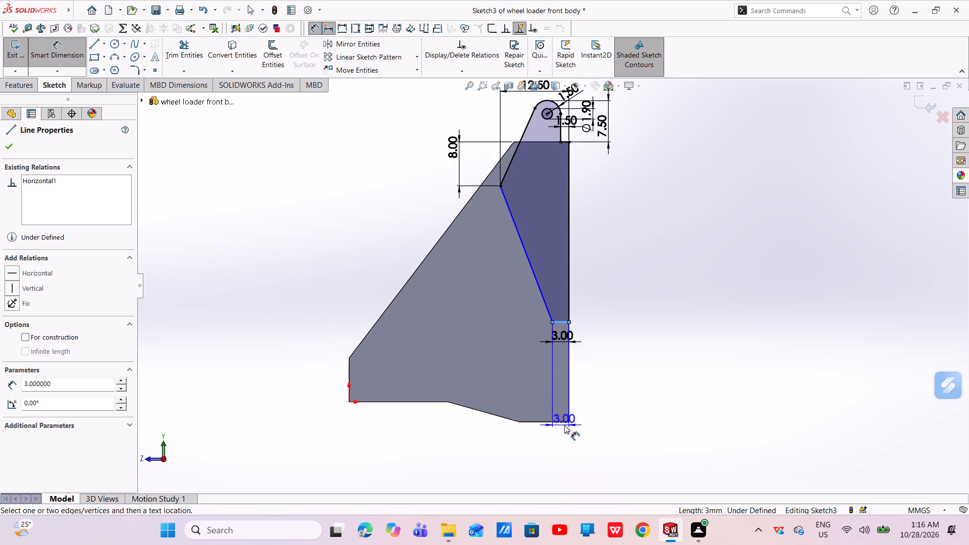
{"action": "left_click", "coordinate": [561, 421]}
{"action": "left_click", "coordinate": [600, 384]}
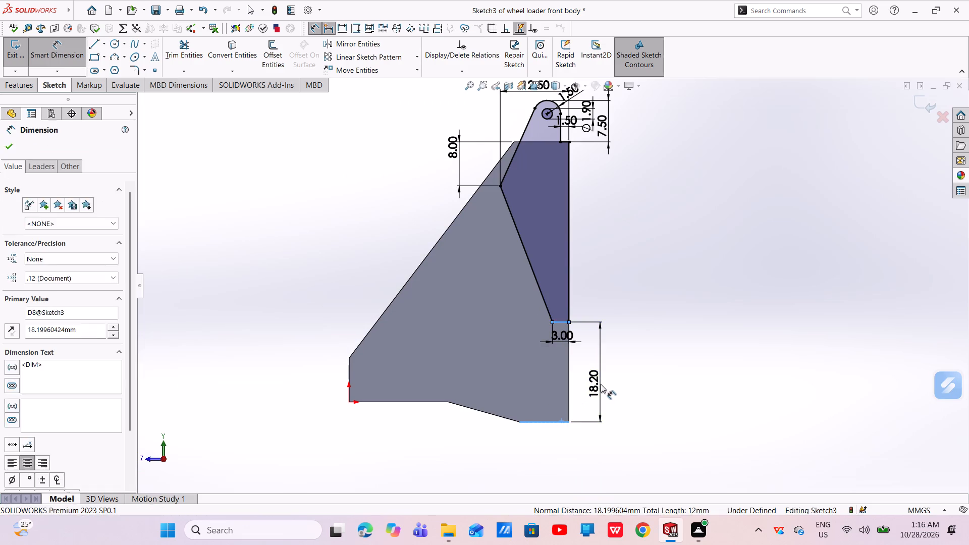
{"action": "key", "text": "BackSpace"}
{"action": "type", "text": "16"}
{"action": "key", "text": "Return"}
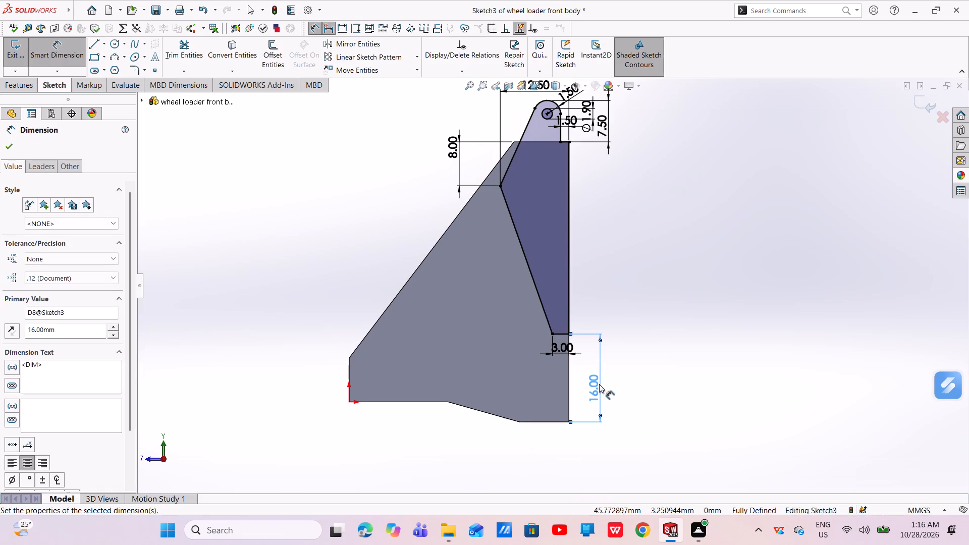
Sketch two circles inside the profile below the body's top edge: one about 1.59 mm in radius and a smaller one lower down.
{"action": "scroll", "coordinate": [628, 268], "scroll_direction": "down", "scroll_amount": 3}
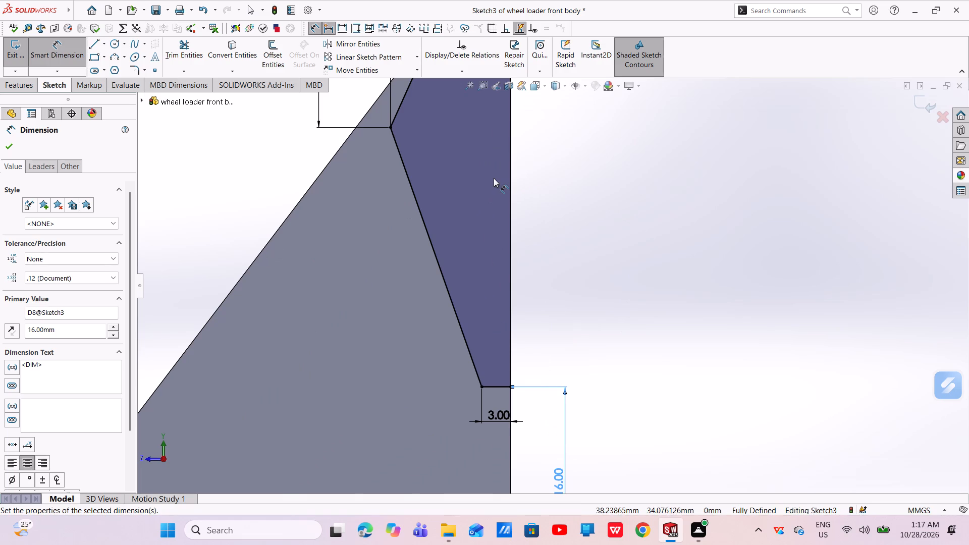
{"action": "scroll", "coordinate": [494, 178], "scroll_direction": "up", "scroll_amount": 3}
{"action": "scroll", "coordinate": [523, 183], "scroll_direction": "down", "scroll_amount": 4}
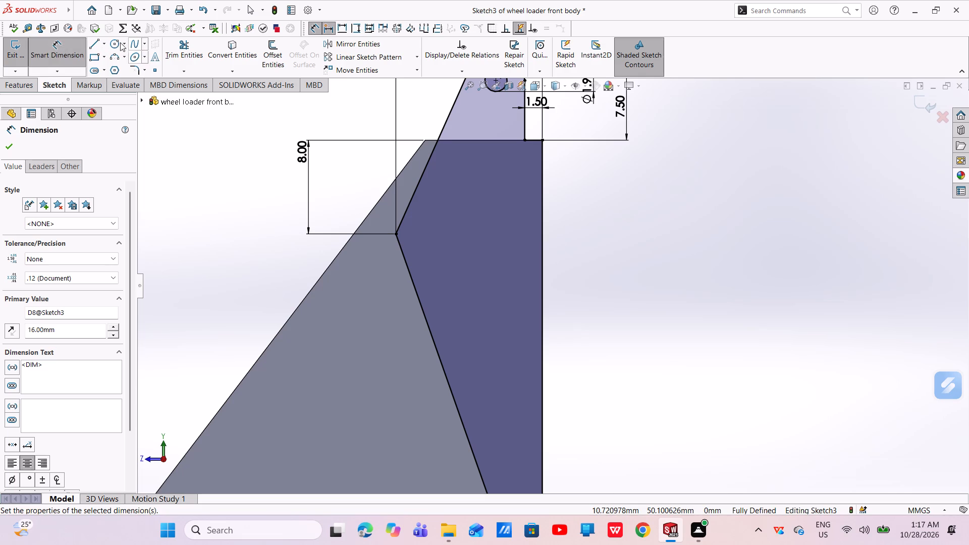
{"action": "left_click", "coordinate": [114, 41]}
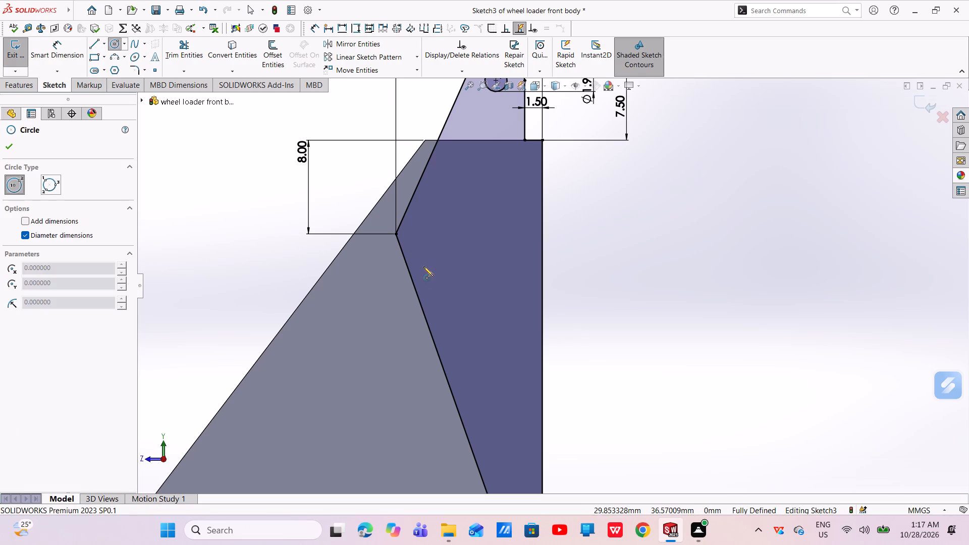
{"action": "left_click", "coordinate": [445, 256]}
{"action": "left_click", "coordinate": [457, 270]}
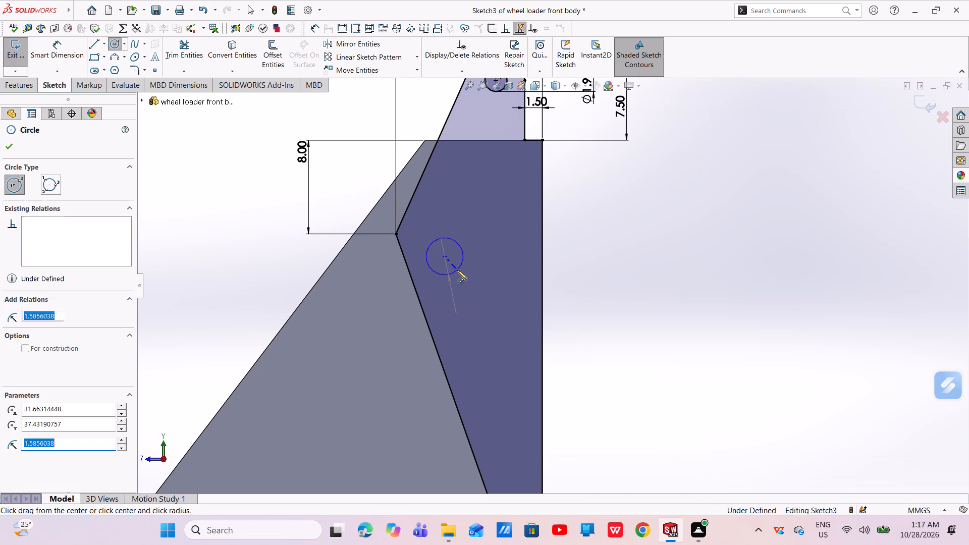
{"action": "left_click", "coordinate": [489, 374]}
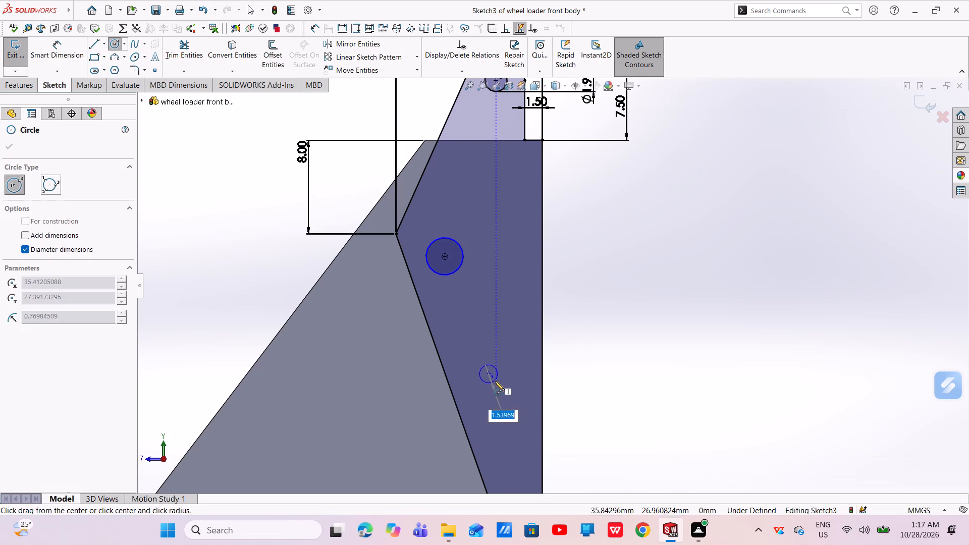
{"action": "left_click", "coordinate": [497, 385]}
{"action": "right_click", "coordinate": [497, 385]}
{"action": "left_click", "coordinate": [506, 390]}
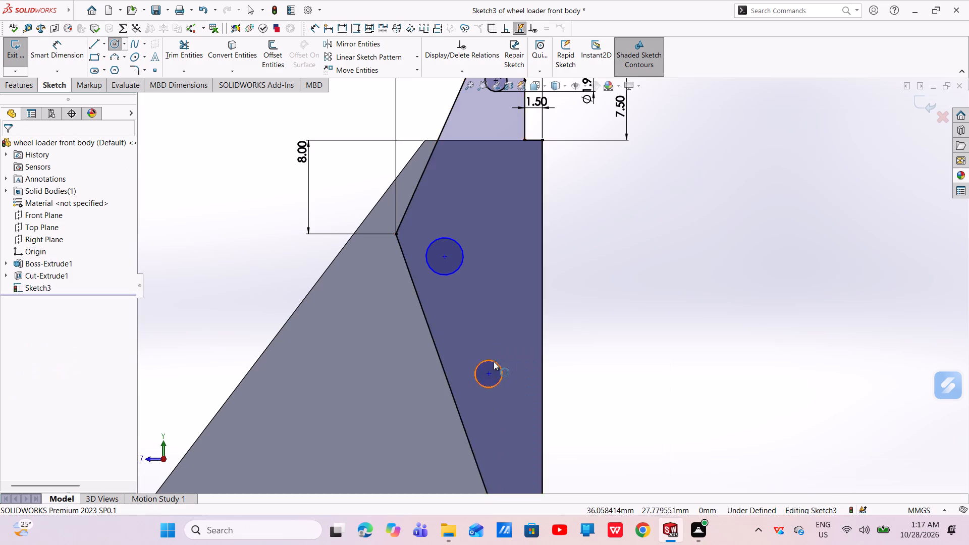
Dimension the horizontal distance from the larger new circle's center to the body's vertical edge as 8 mm.
{"action": "left_click", "coordinate": [66, 47]}
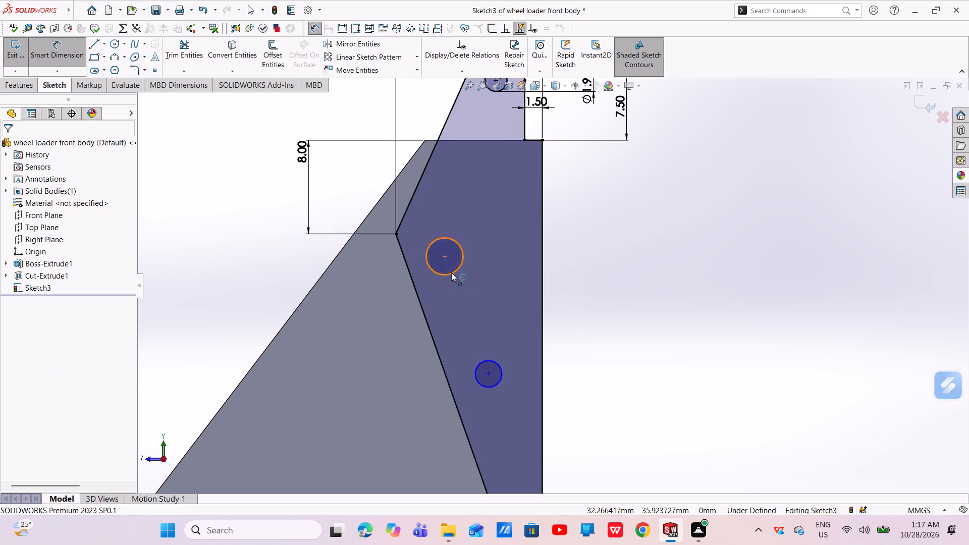
{"action": "left_click", "coordinate": [443, 256]}
{"action": "left_click", "coordinate": [541, 269]}
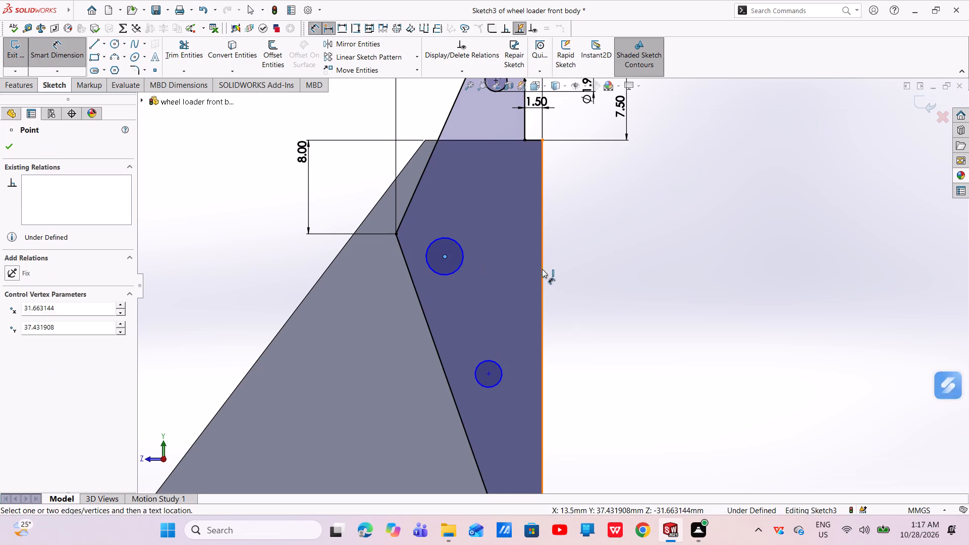
{"action": "left_click", "coordinate": [281, 292]}
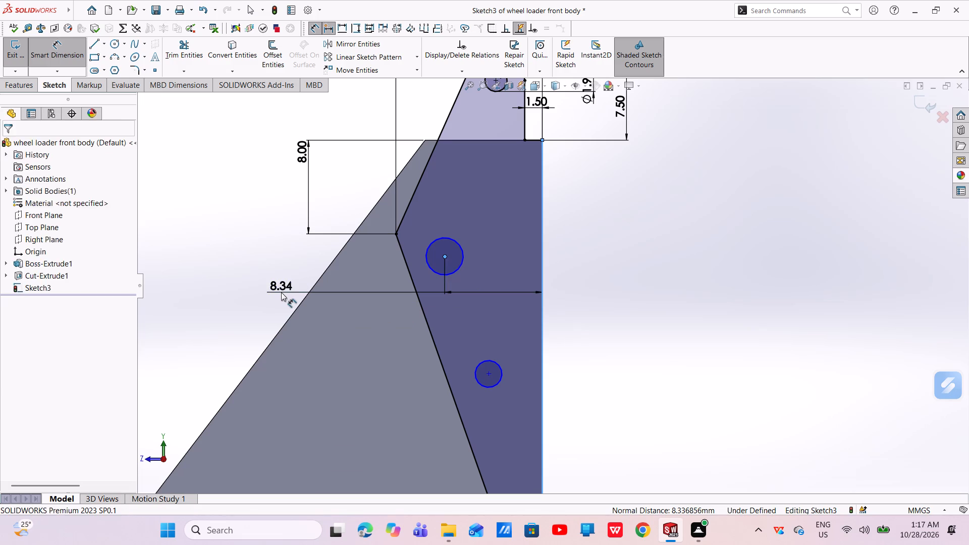
{"action": "key", "text": "BackSpace"}
{"action": "key", "text": "8"}
{"action": "key", "text": "Return"}
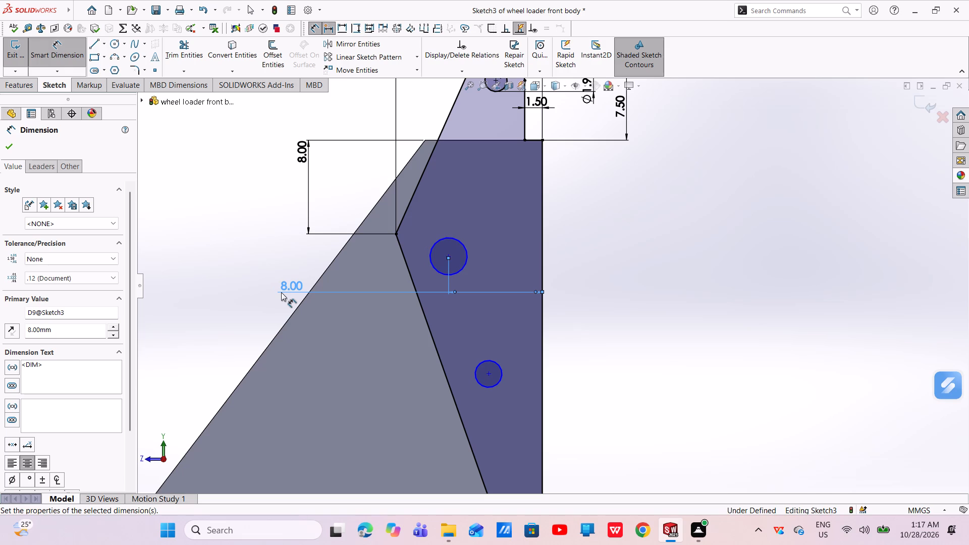
Dimension the horizontal distance from the lower circle's center to the body's vertical edge as 6.25 mm.
{"action": "left_click", "coordinate": [489, 373]}
{"action": "left_click", "coordinate": [541, 380]}
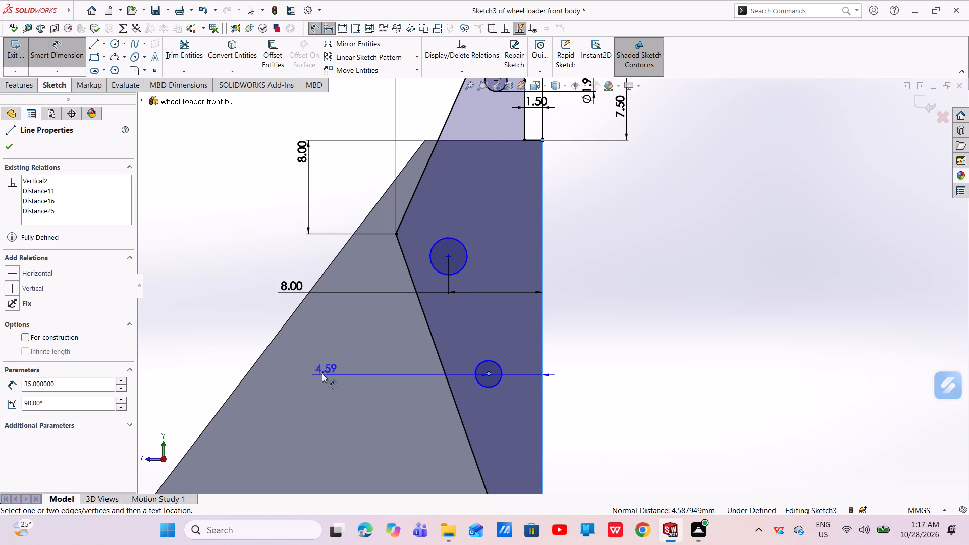
{"action": "left_click", "coordinate": [239, 356]}
{"action": "key", "text": "BackSpace"}
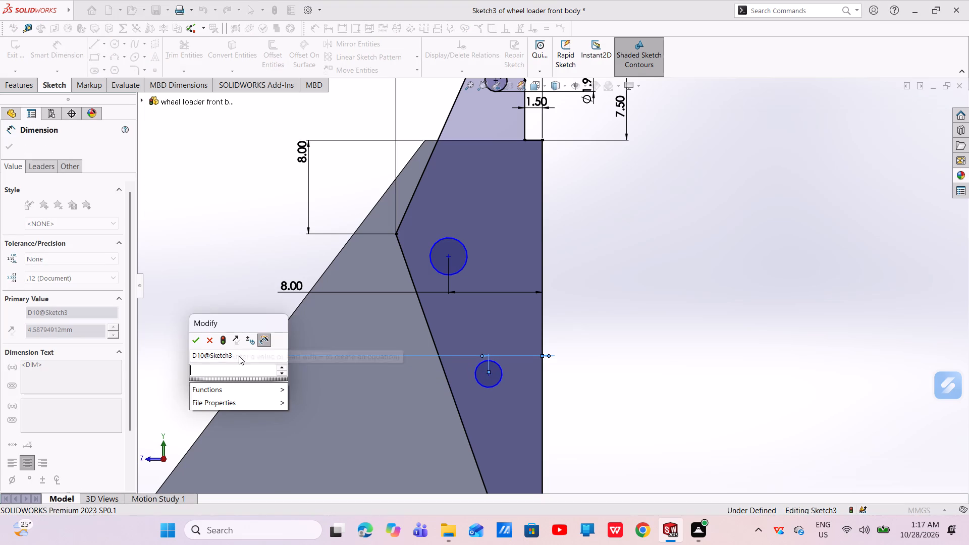
{"action": "type", "text": "6.25"}
{"action": "key", "text": "Return"}
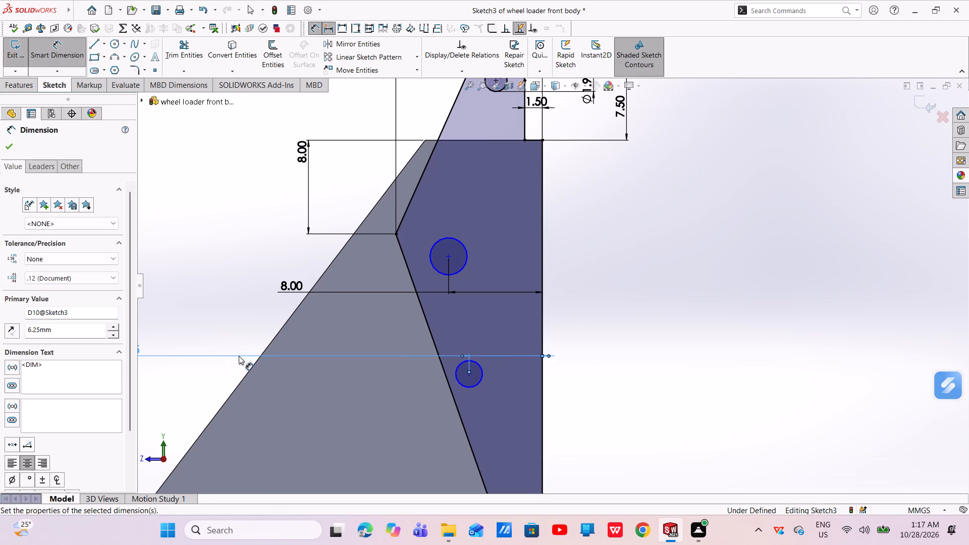
Round the profile's obtuse corner beside the upper of the two new circles with a 7.5 mm sketch fillet.
{"action": "scroll", "coordinate": [462, 391], "scroll_direction": "up", "scroll_amount": 3}
{"action": "middle_click_drag", "start_coordinate": [515, 390], "coordinate": [495, 394]}
{"action": "scroll", "coordinate": [517, 347], "scroll_direction": "down", "scroll_amount": 3}
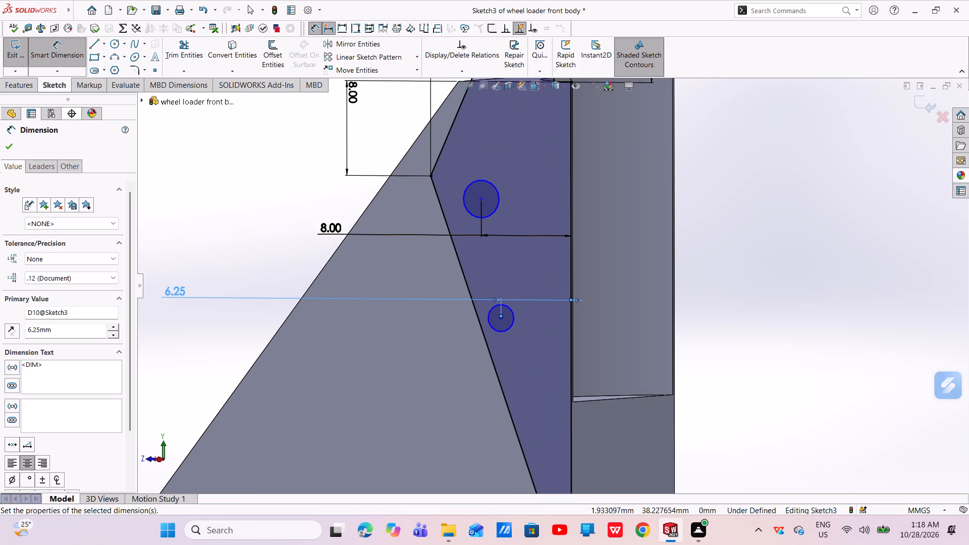
{"action": "left_click", "coordinate": [135, 71]}
{"action": "key", "text": "BackSpace"}
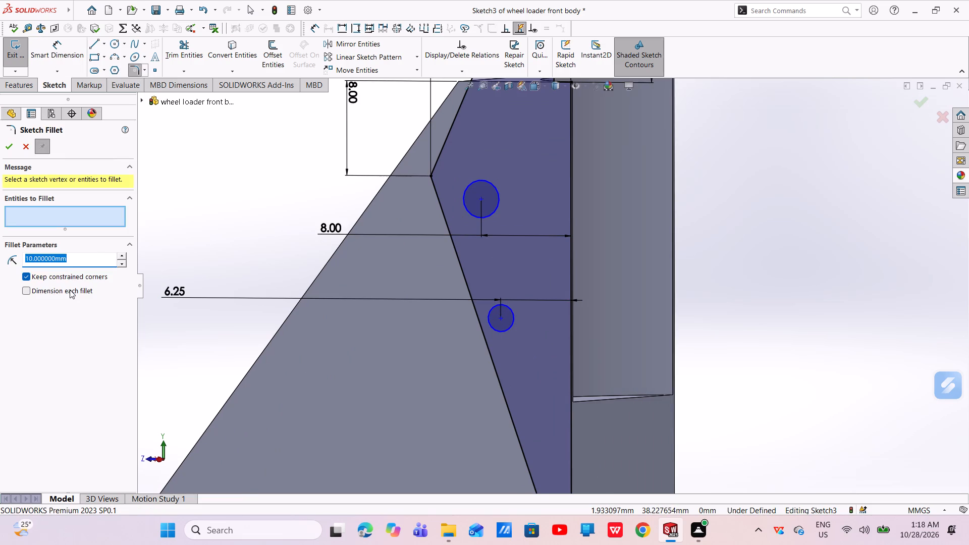
{"action": "type", "text": "7.5"}
{"action": "key", "text": "Return"}
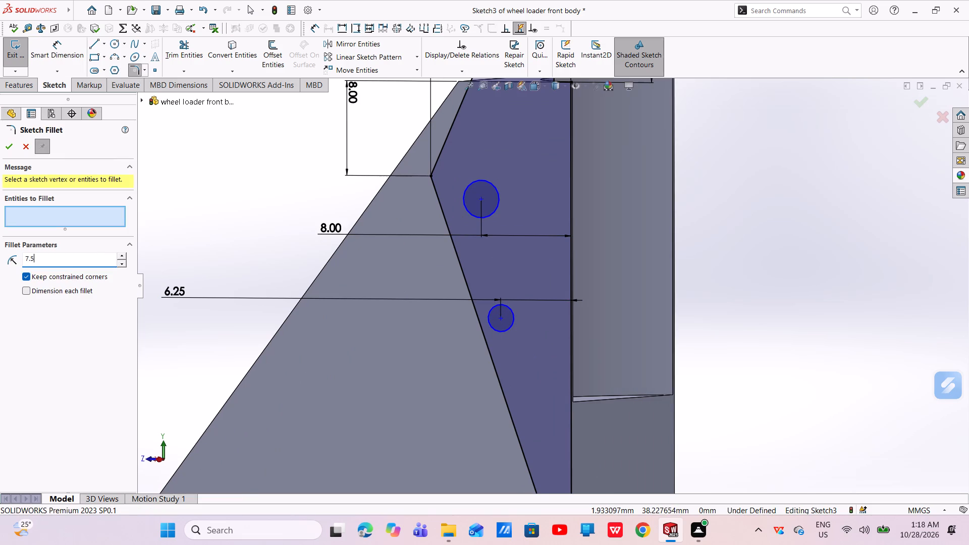
{"action": "scroll", "coordinate": [445, 156], "scroll_direction": "down", "scroll_amount": 6}
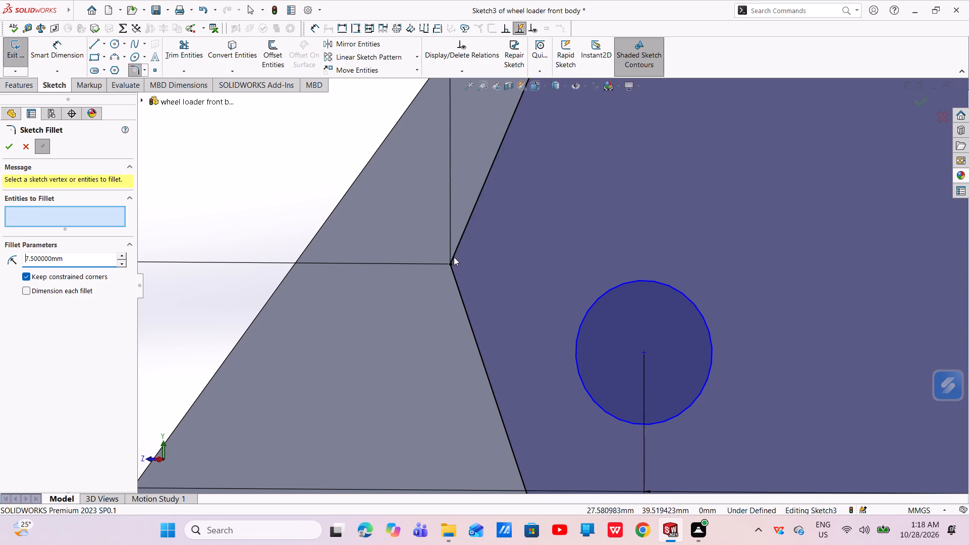
{"action": "left_click", "coordinate": [450, 265]}
{"action": "right_click", "coordinate": [449, 265]}
{"action": "scroll", "coordinate": [459, 331], "scroll_direction": "up", "scroll_amount": 4}
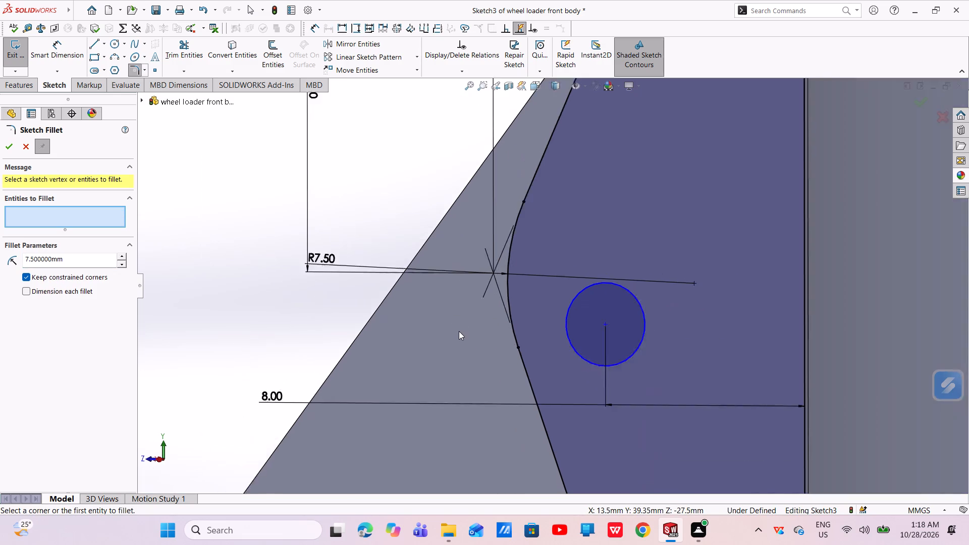
{"action": "scroll", "coordinate": [459, 331], "scroll_direction": "up", "scroll_amount": 9}
{"action": "scroll", "coordinate": [590, 349], "scroll_direction": "down", "scroll_amount": 4}
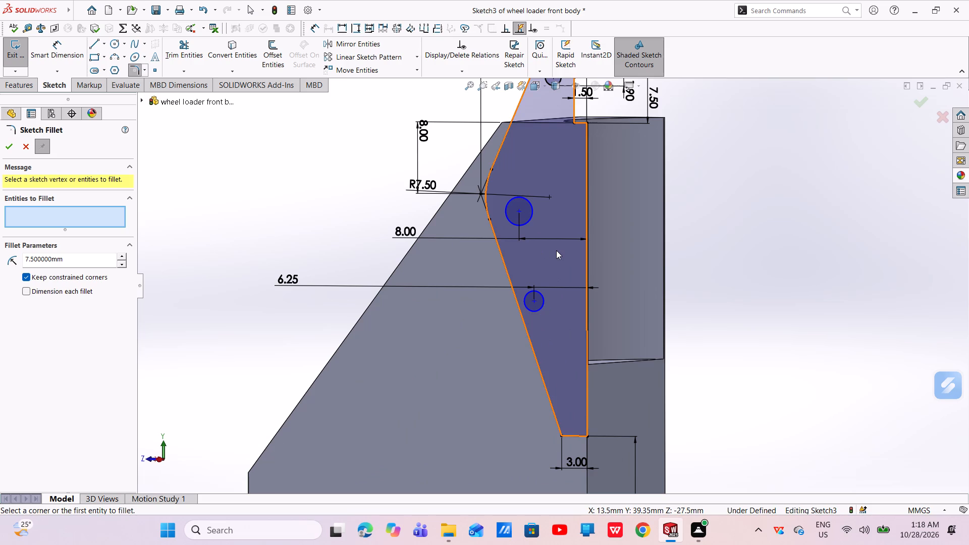
{"action": "key", "text": "Escape"}
{"action": "key", "text": "Escape"}
Make the two circles inside the profile equal in size to the pin hole circle at the rounded top.
{"action": "scroll", "coordinate": [546, 232], "scroll_direction": "down", "scroll_amount": 5}
{"action": "scroll", "coordinate": [546, 232], "scroll_direction": "up", "scroll_amount": 3}
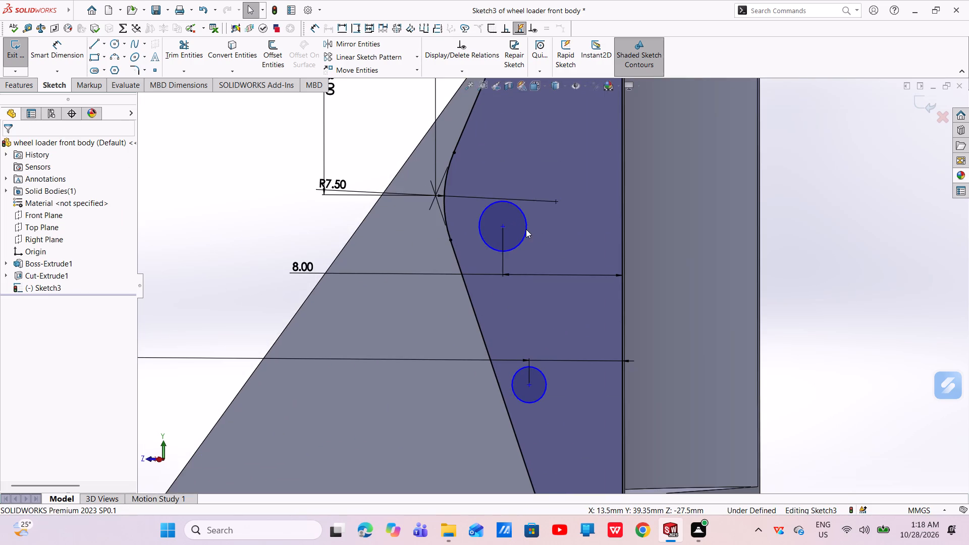
{"action": "left_click", "coordinate": [531, 233]}
{"action": "left_click", "coordinate": [542, 376], "text": "ctrl"}
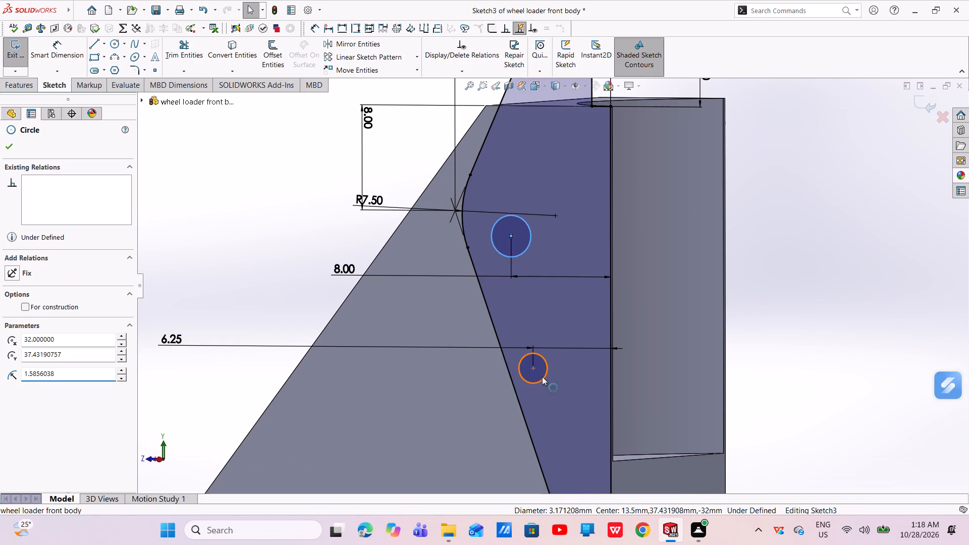
{"action": "scroll", "coordinate": [540, 299], "scroll_direction": "up", "scroll_amount": 4, "text": "ctrl"}
{"action": "scroll", "coordinate": [562, 225], "scroll_direction": "up", "scroll_amount": 2, "text": "ctrl"}
{"action": "scroll", "coordinate": [557, 205], "scroll_direction": "down", "scroll_amount": 6, "text": "ctrl"}
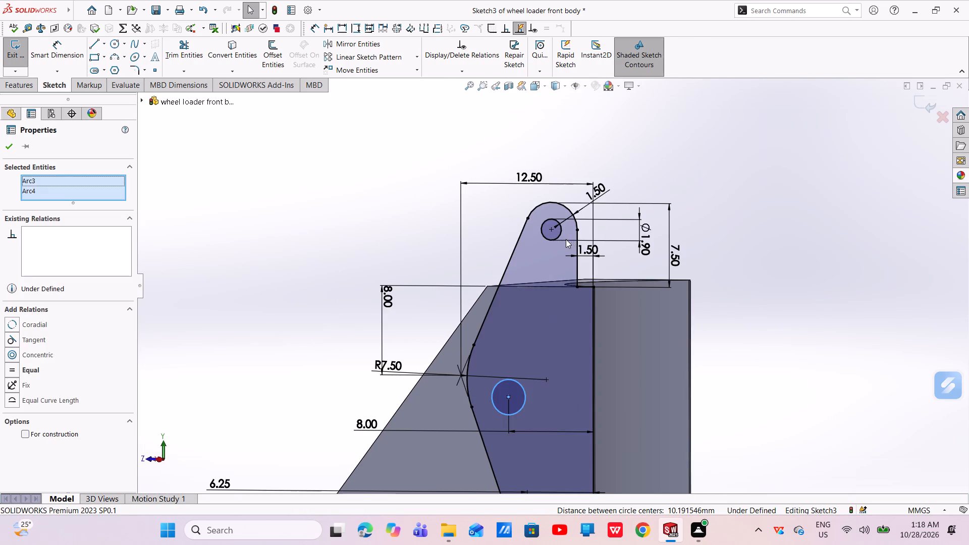
{"action": "left_click", "coordinate": [563, 239], "text": "ctrl"}
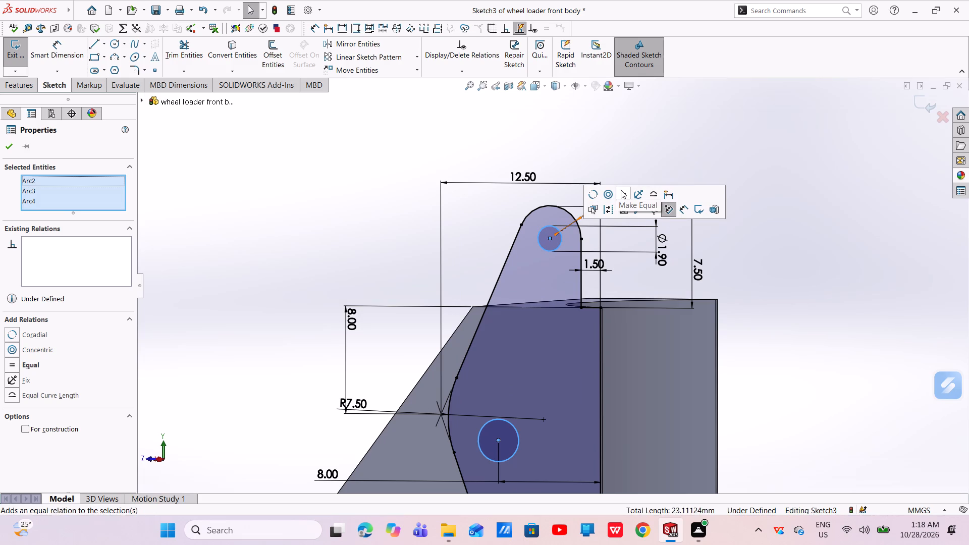
{"action": "left_click", "coordinate": [621, 190]}
{"action": "scroll", "coordinate": [575, 373], "scroll_direction": "up", "scroll_amount": 5}
{"action": "key", "text": "Escape"}
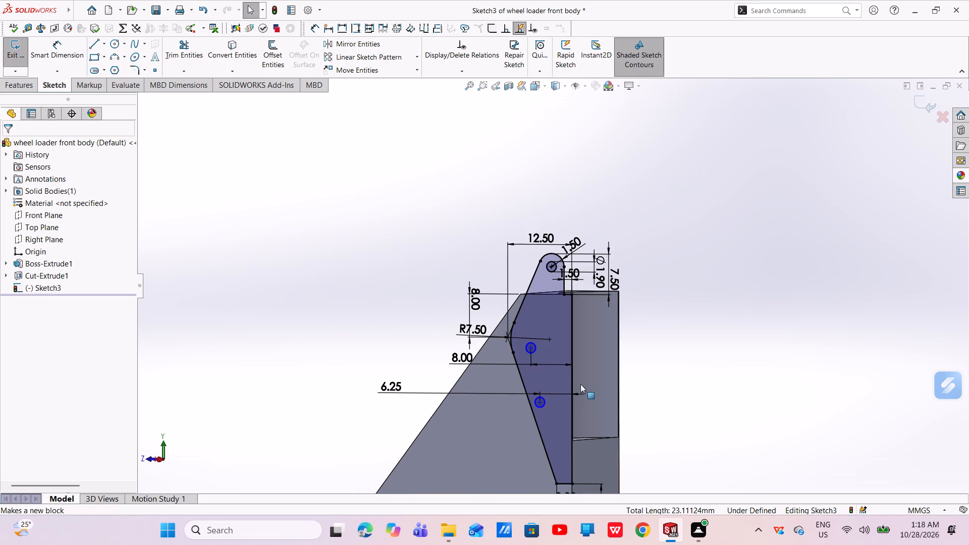
{"action": "key", "text": "Escape"}
{"action": "left_click", "coordinate": [579, 383]}
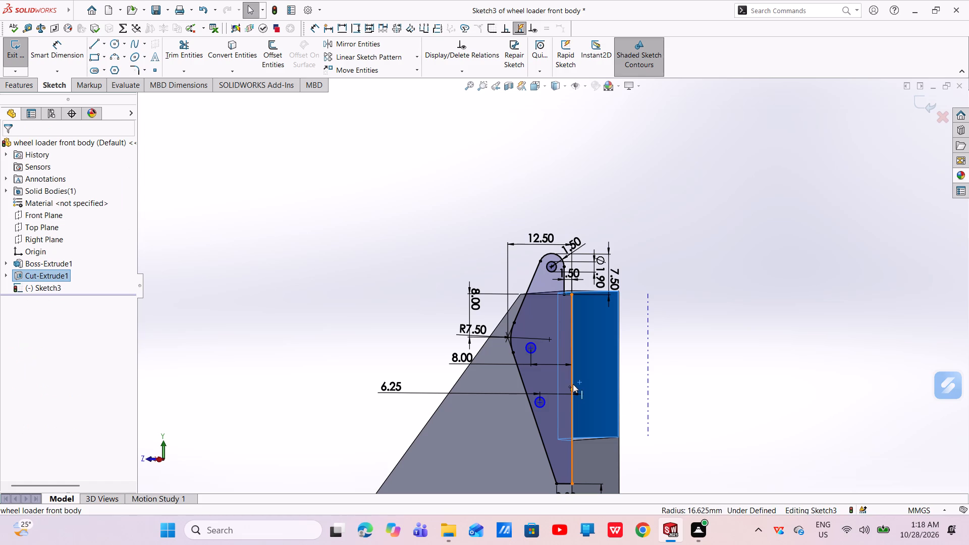
Dimension the vertical distance from the lower circle's center to the body's top edge as 20 mm.
{"action": "scroll", "coordinate": [578, 392], "scroll_direction": "down", "scroll_amount": 5}
{"action": "scroll", "coordinate": [551, 386], "scroll_direction": "up", "scroll_amount": 3}
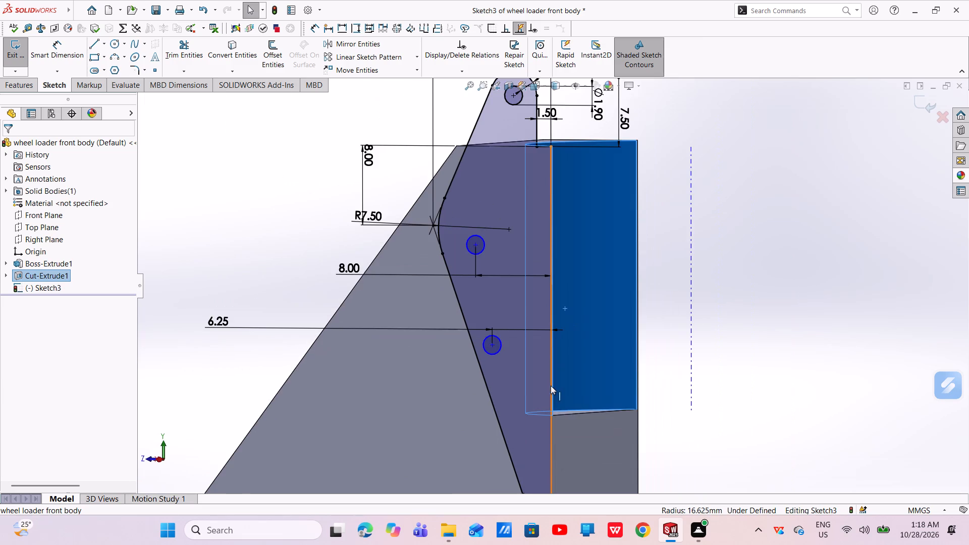
{"action": "scroll", "coordinate": [600, 405], "scroll_direction": "up", "scroll_amount": 2}
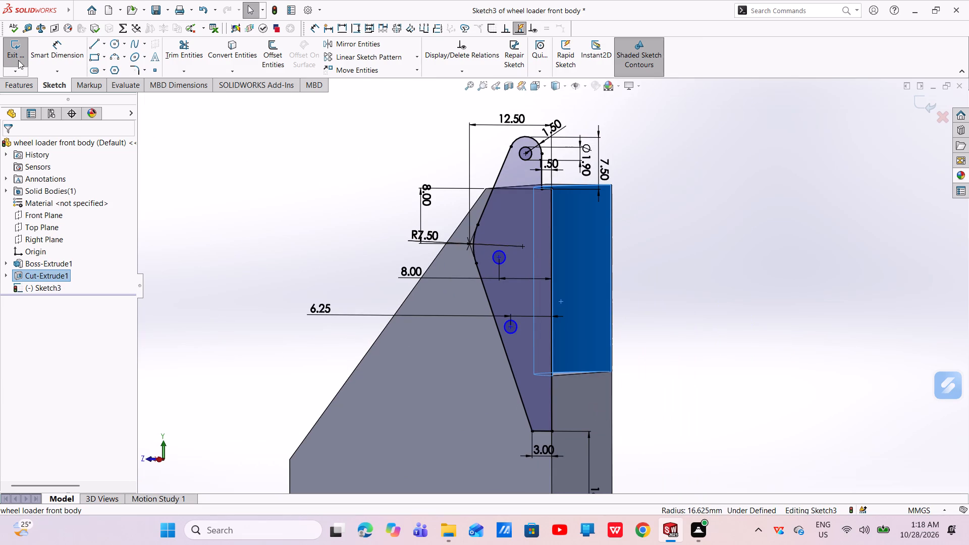
{"action": "left_click", "coordinate": [52, 51]}
{"action": "scroll", "coordinate": [520, 305], "scroll_direction": "down", "scroll_amount": 4}
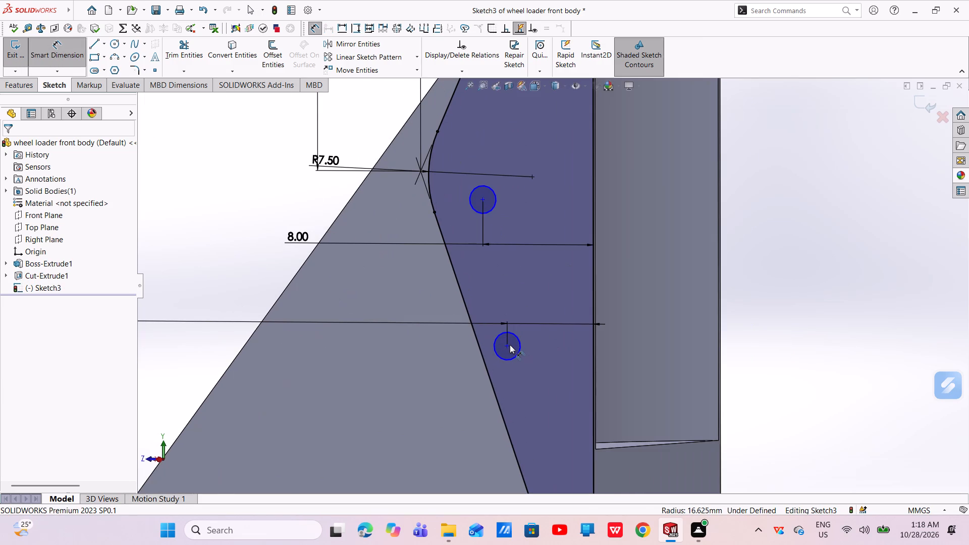
{"action": "left_click", "coordinate": [510, 345]}
{"action": "scroll", "coordinate": [511, 173], "scroll_direction": "up", "scroll_amount": 2}
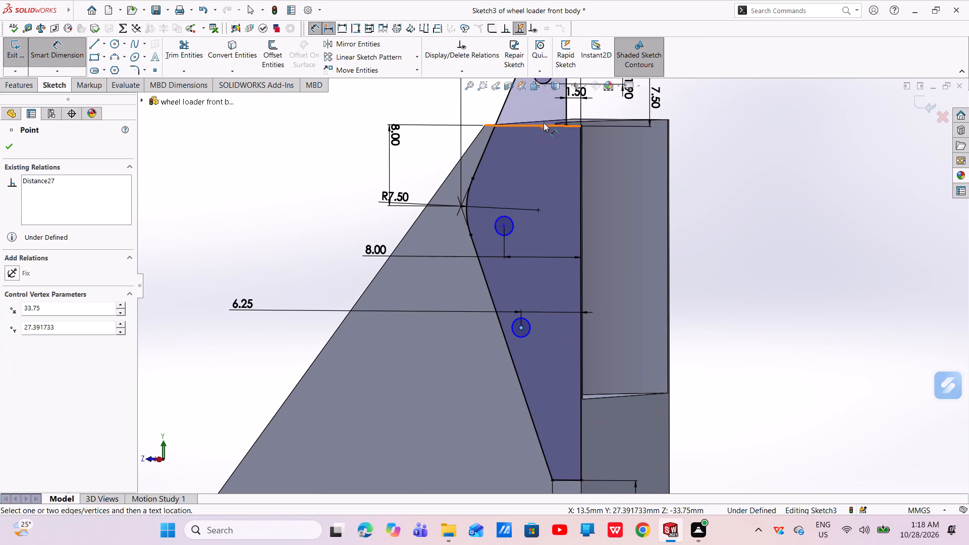
{"action": "middle_click_drag", "start_coordinate": [548, 131], "coordinate": [571, 152]}
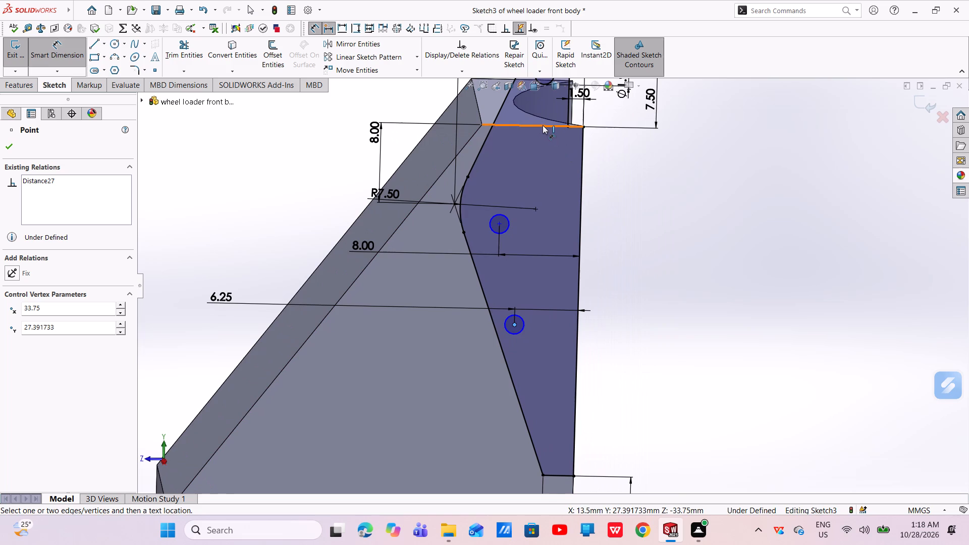
{"action": "left_click", "coordinate": [542, 125]}
{"action": "left_click", "coordinate": [639, 204]}
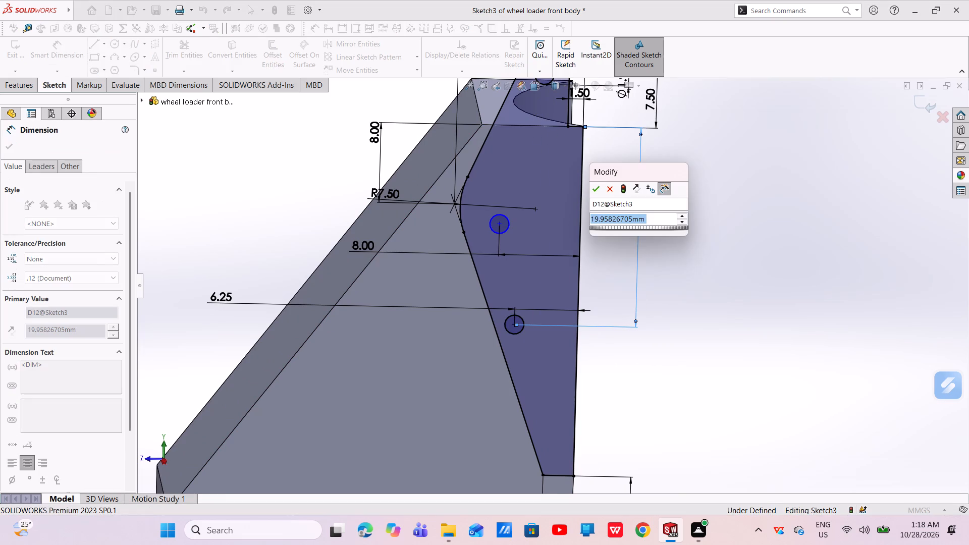
{"action": "key", "text": "BackSpace"}
{"action": "key", "text": "2"}
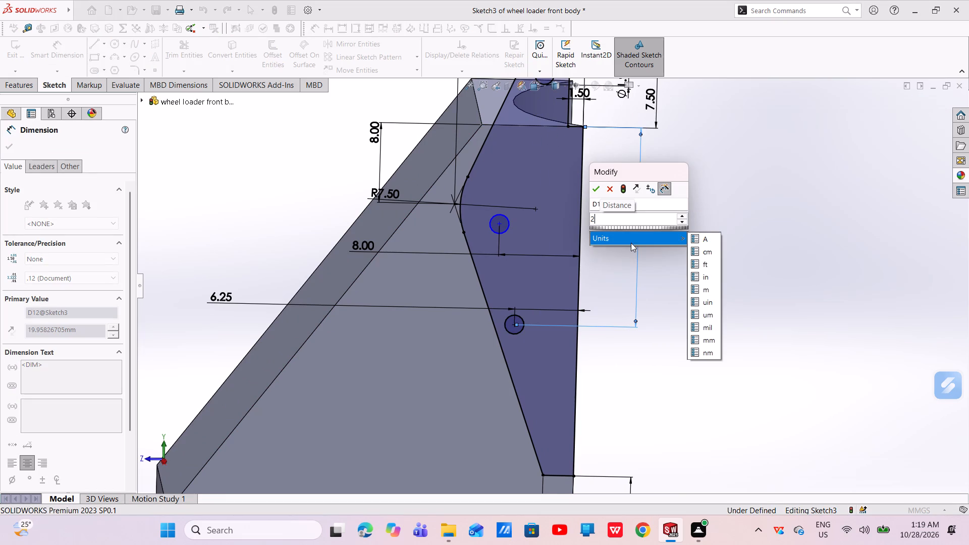
{"action": "key", "text": "0"}
{"action": "key", "text": "Return"}
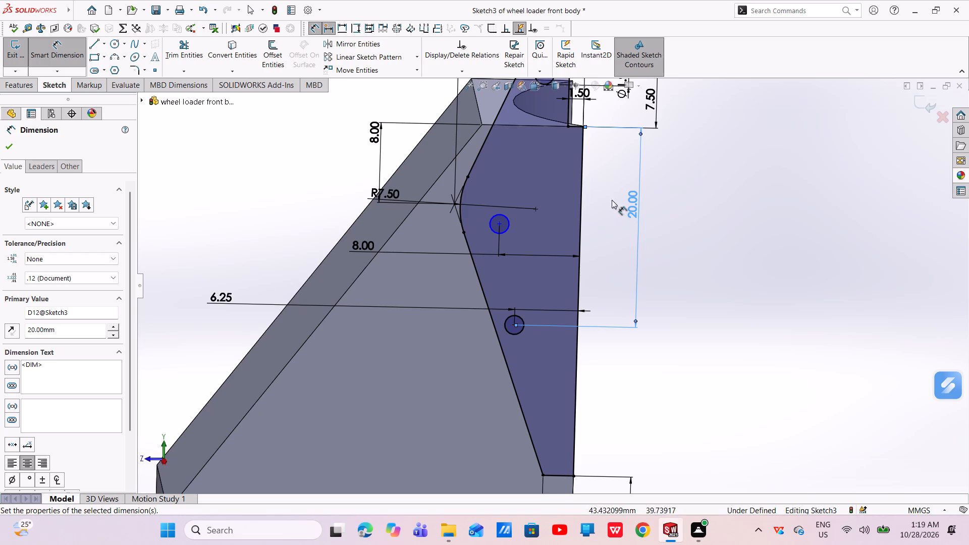
Move the sketch fillet's radius dimension text down and outward from the profile.
{"action": "left_click_drag", "start_coordinate": [383, 191], "coordinate": [397, 214]}
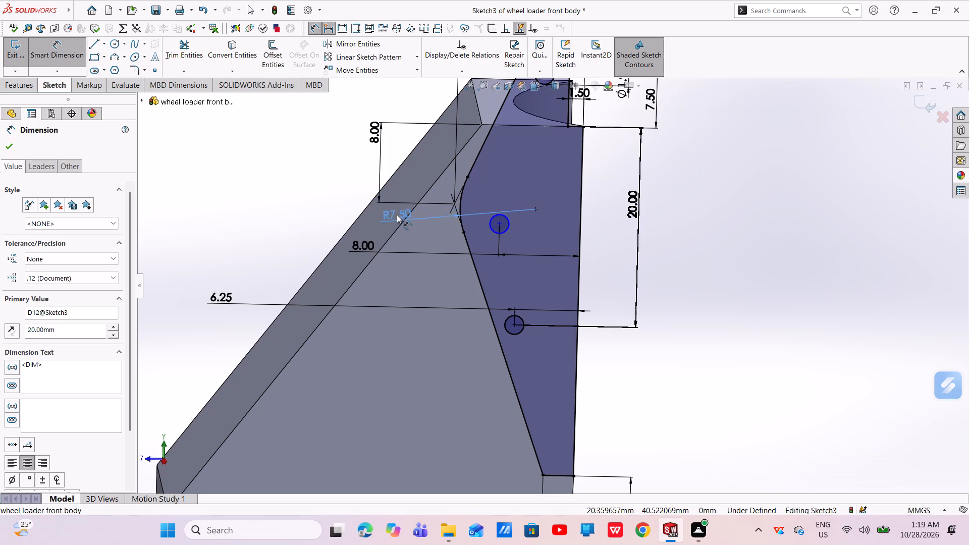
{"action": "left_click_drag", "start_coordinate": [397, 214], "coordinate": [356, 244]}
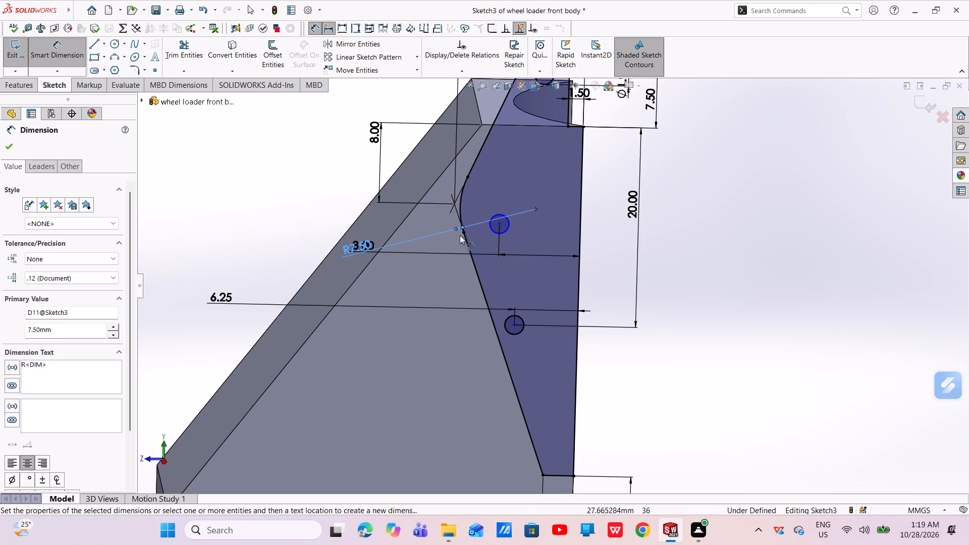
Dimension the vertical distance between the upper inner circle's center and the fillet arc's center as 0.4 mm.
{"action": "scroll", "coordinate": [514, 221], "scroll_direction": "down", "scroll_amount": 4}
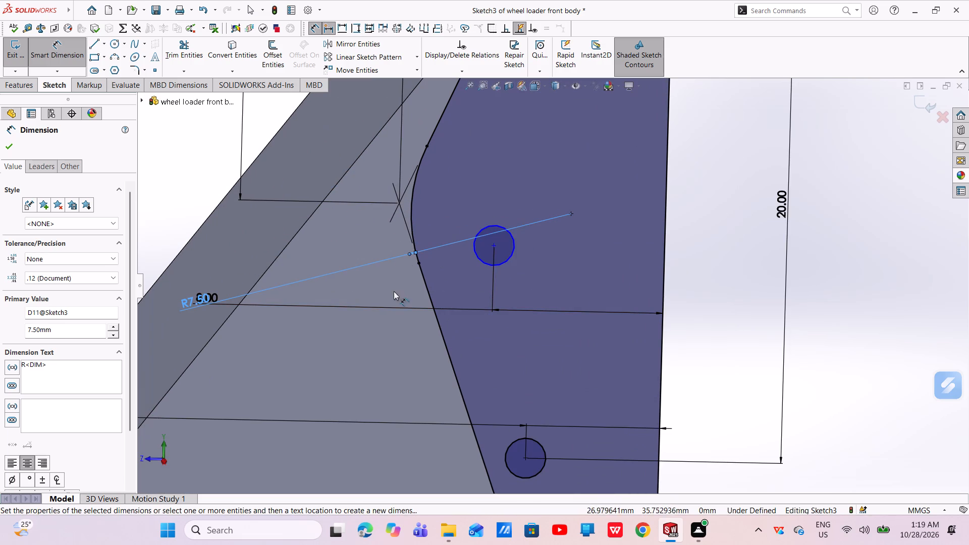
{"action": "left_click", "coordinate": [492, 248]}
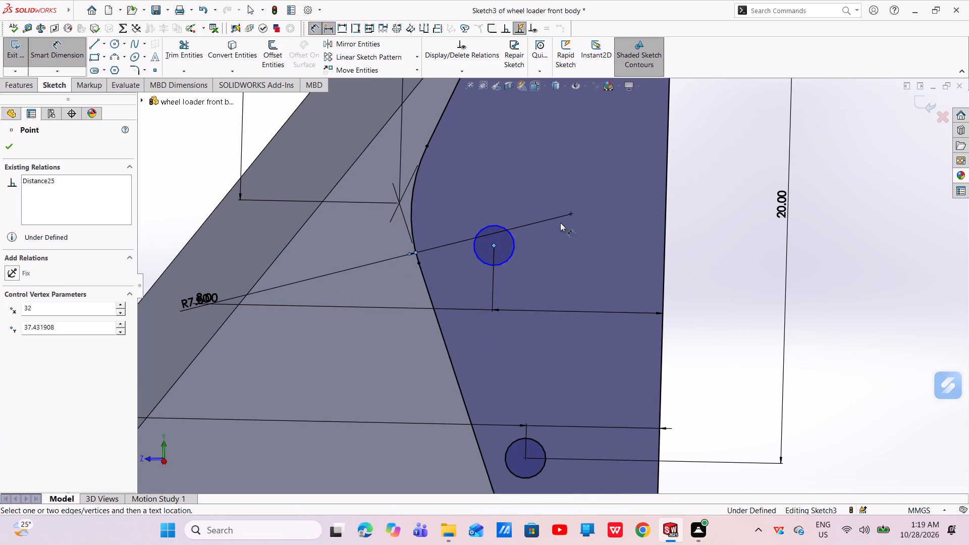
{"action": "left_click", "coordinate": [570, 213]}
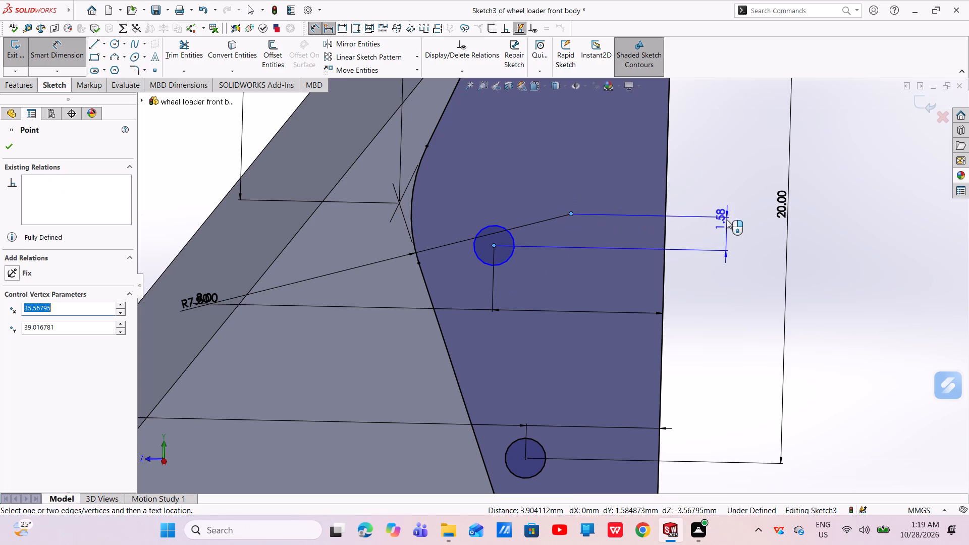
{"action": "left_click", "coordinate": [727, 220]}
{"action": "key", "text": "BackSpace"}
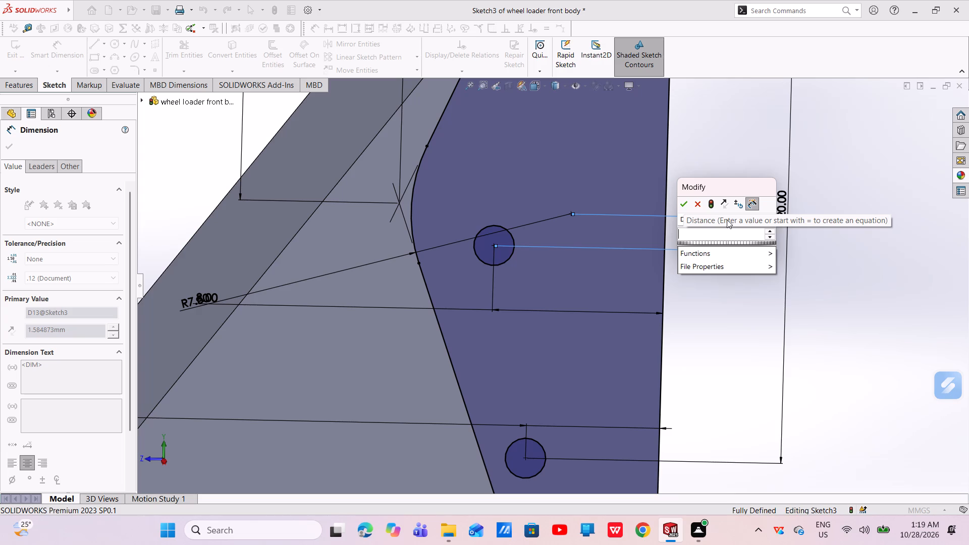
{"action": "type", "text": "0.4"}
{"action": "key", "text": "Return"}
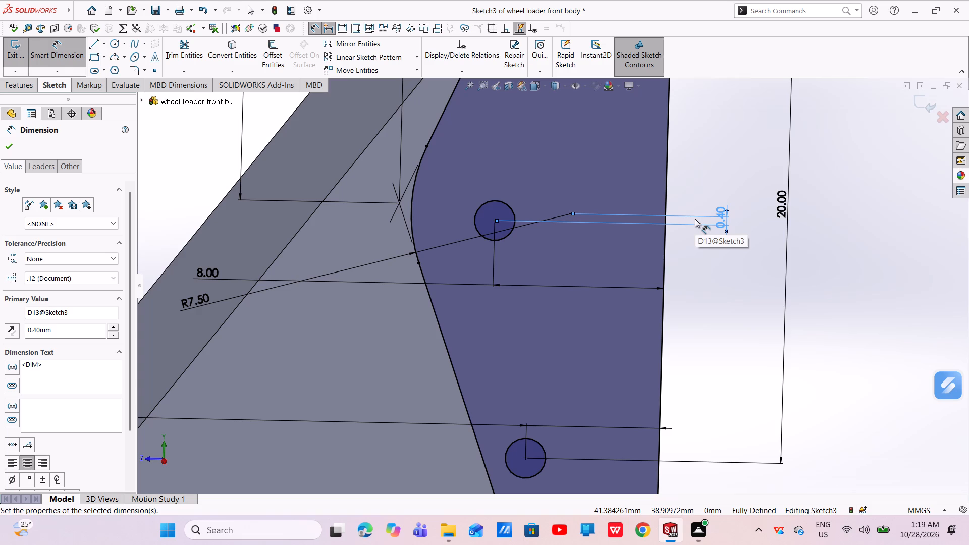
{"action": "left_click", "coordinate": [9, 148]}
Extrude the side profile with its three holes as a Blind boss 7 mm deep, merged with the body.
{"action": "left_click", "coordinate": [21, 87]}
{"action": "left_click", "coordinate": [20, 56]}
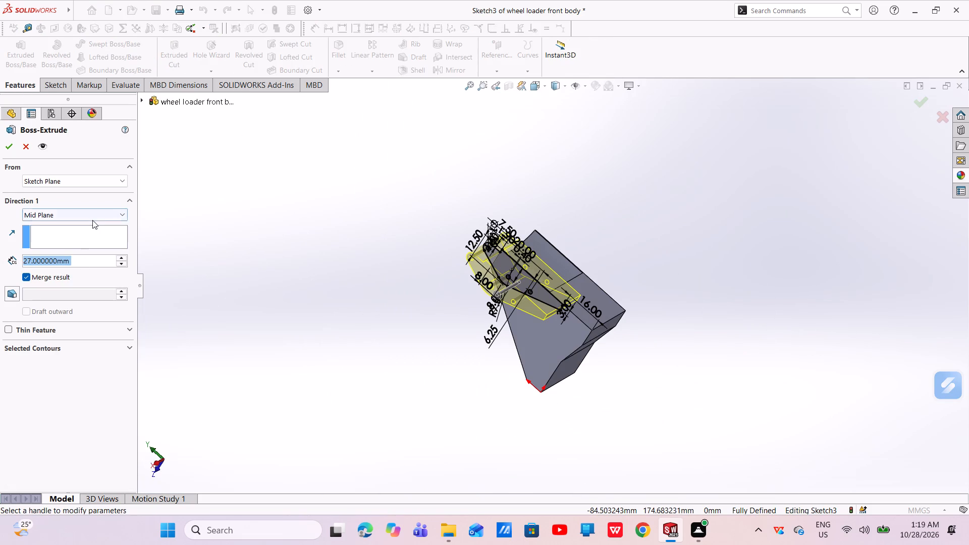
{"action": "left_click", "coordinate": [92, 220]}
{"action": "left_click", "coordinate": [54, 277]}
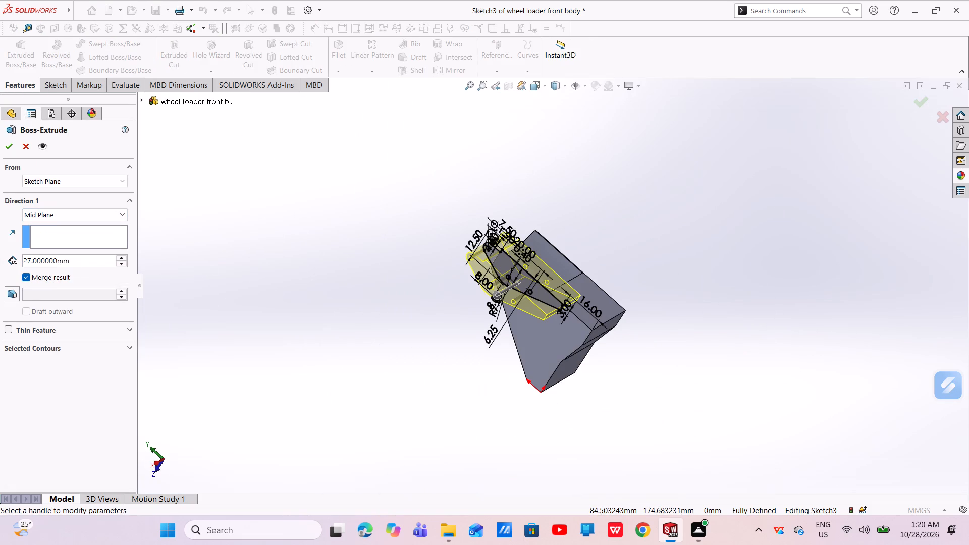
{"action": "left_click", "coordinate": [28, 258]}
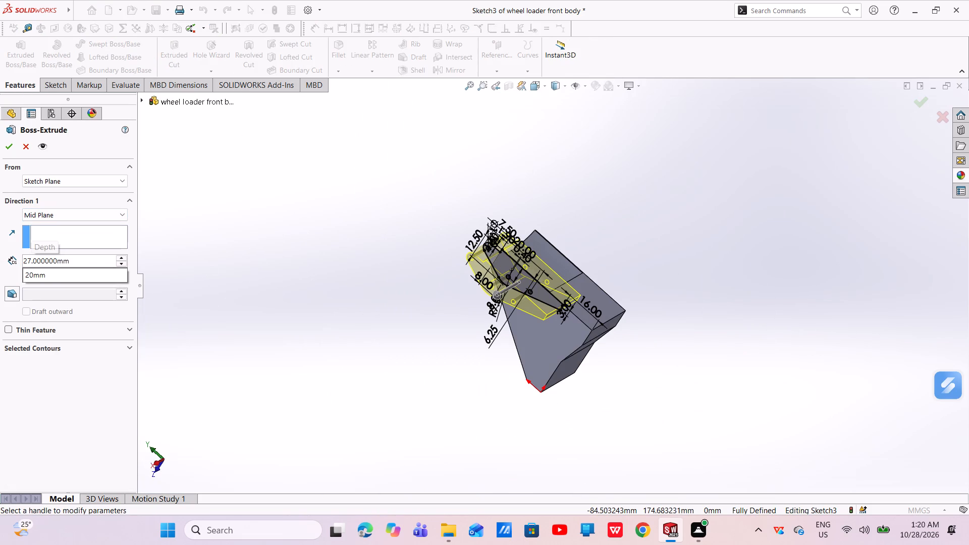
{"action": "key", "text": "BackSpace"}
{"action": "key", "text": "Return"}
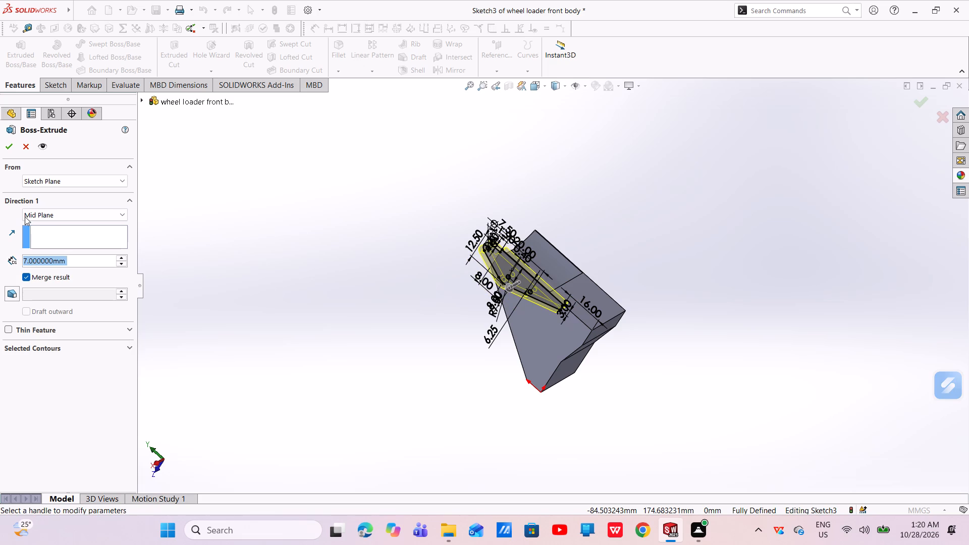
{"action": "left_click", "coordinate": [49, 210]}
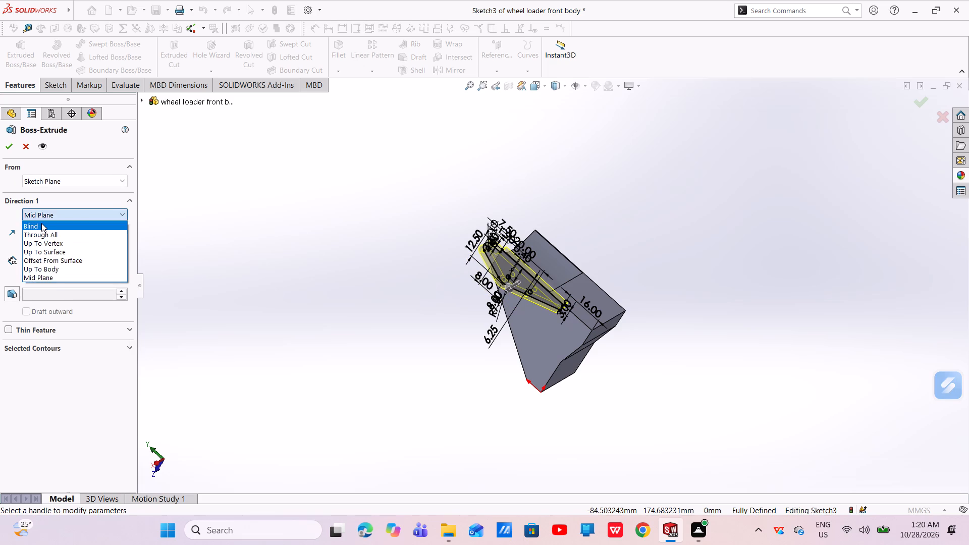
{"action": "left_click", "coordinate": [41, 223]}
{"action": "scroll", "coordinate": [343, 254], "scroll_direction": "up", "scroll_amount": 2}
{"action": "middle_click_drag", "start_coordinate": [431, 277], "coordinate": [551, 184]}
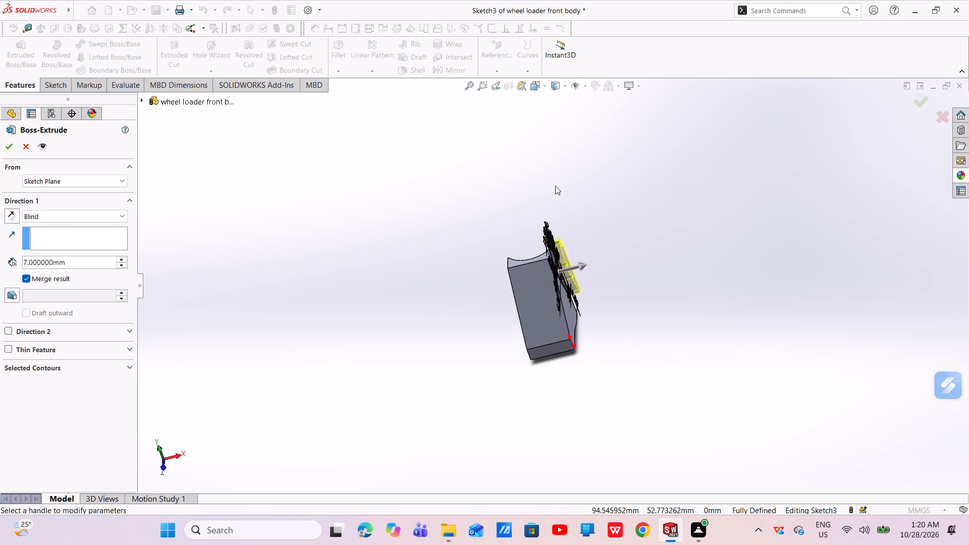
{"action": "scroll", "coordinate": [551, 257], "scroll_direction": "down", "scroll_amount": 5}
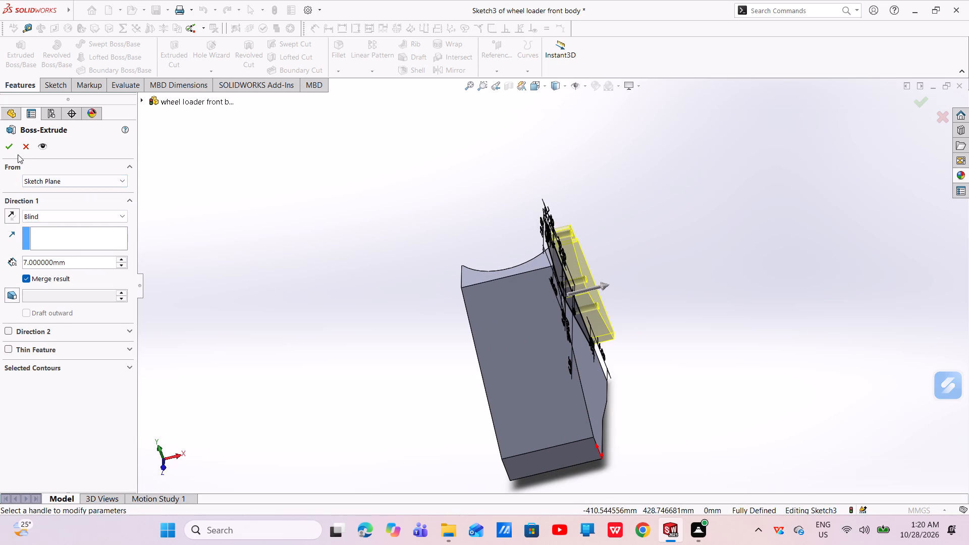
{"action": "left_click", "coordinate": [8, 148]}
Start a new sketch on the Top Plane.
{"action": "scroll", "coordinate": [594, 284], "scroll_direction": "down", "scroll_amount": 3}
{"action": "scroll", "coordinate": [594, 284], "scroll_direction": "up", "scroll_amount": 1}
{"action": "scroll", "coordinate": [594, 284], "scroll_direction": "down", "scroll_amount": 1}
{"action": "middle_click_drag", "start_coordinate": [594, 284], "coordinate": [564, 265]}
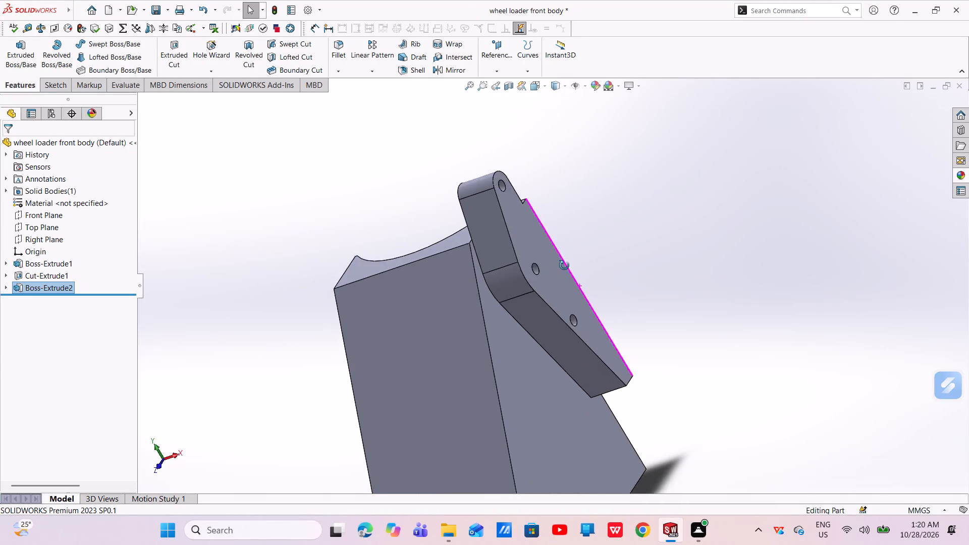
{"action": "middle_click_drag", "start_coordinate": [564, 265], "coordinate": [558, 265]}
{"action": "middle_click_drag", "start_coordinate": [558, 265], "coordinate": [499, 274]}
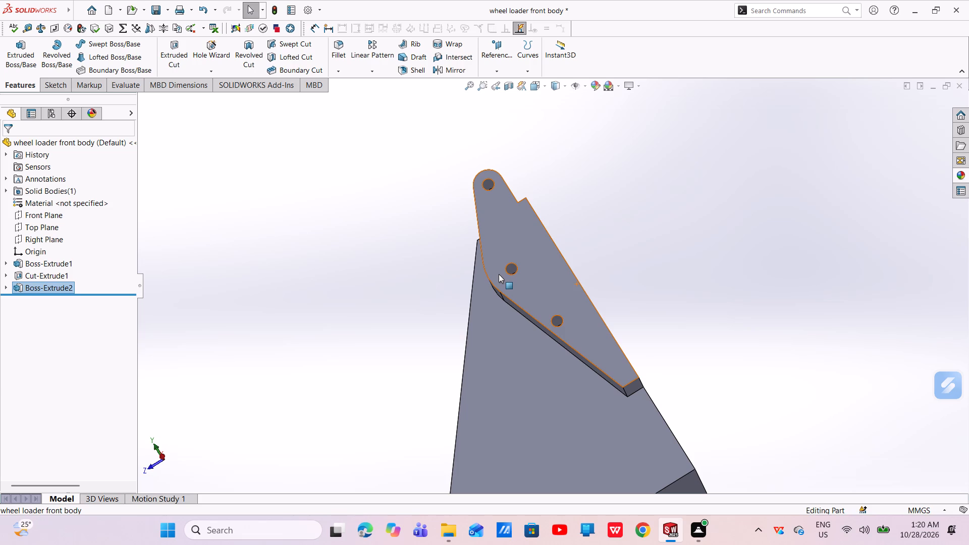
{"action": "left_click", "coordinate": [35, 232]}
{"action": "left_click", "coordinate": [42, 219]}
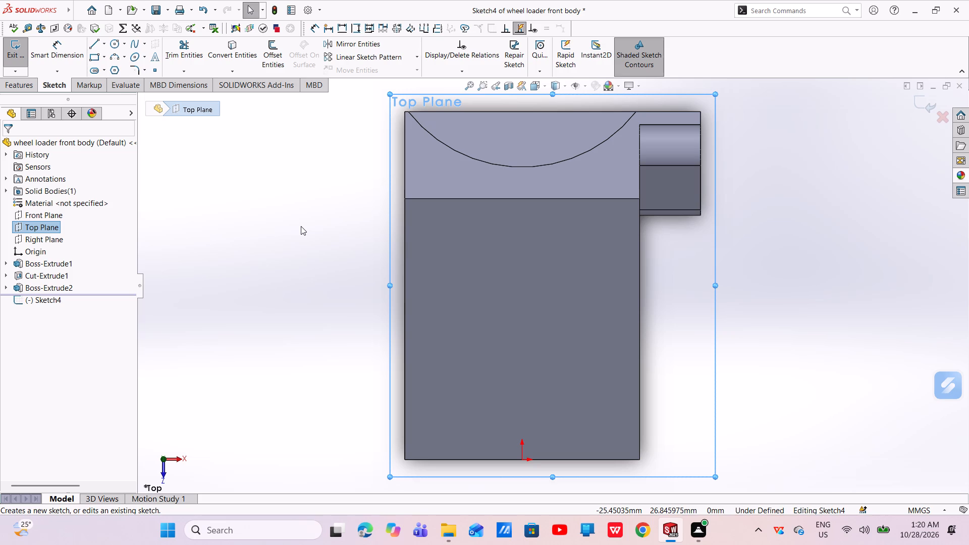
Switch the viewport's background scene to a plain white one.
{"action": "left_click", "coordinate": [616, 86]}
{"action": "left_click", "coordinate": [627, 109]}
Sketch a corner rectangle about 5.4 mm wide over the side boss, starting on its front edge and ending just inside its rear edge.
{"action": "scroll", "coordinate": [631, 144], "scroll_direction": "up", "scroll_amount": 3}
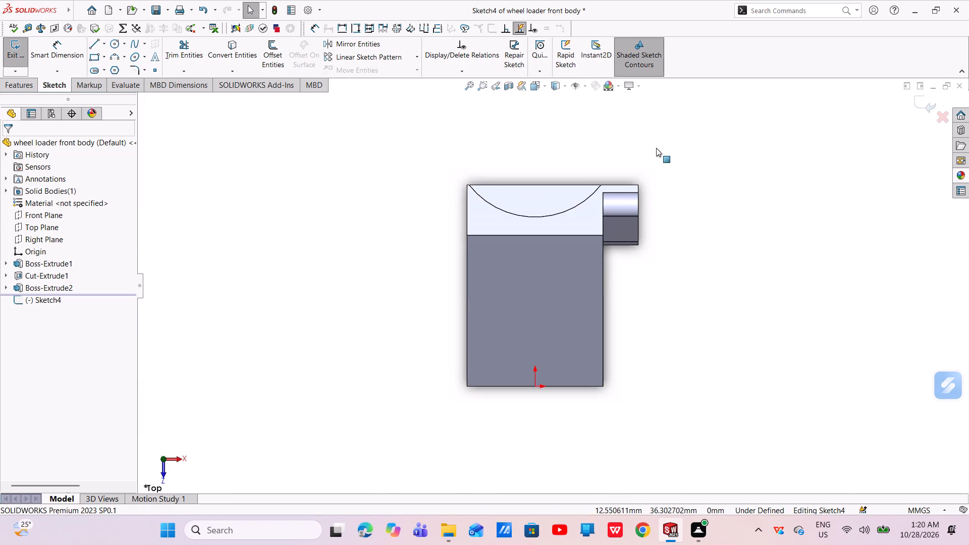
{"action": "scroll", "coordinate": [663, 157], "scroll_direction": "down", "scroll_amount": 5}
{"action": "scroll", "coordinate": [629, 227], "scroll_direction": "down", "scroll_amount": 4}
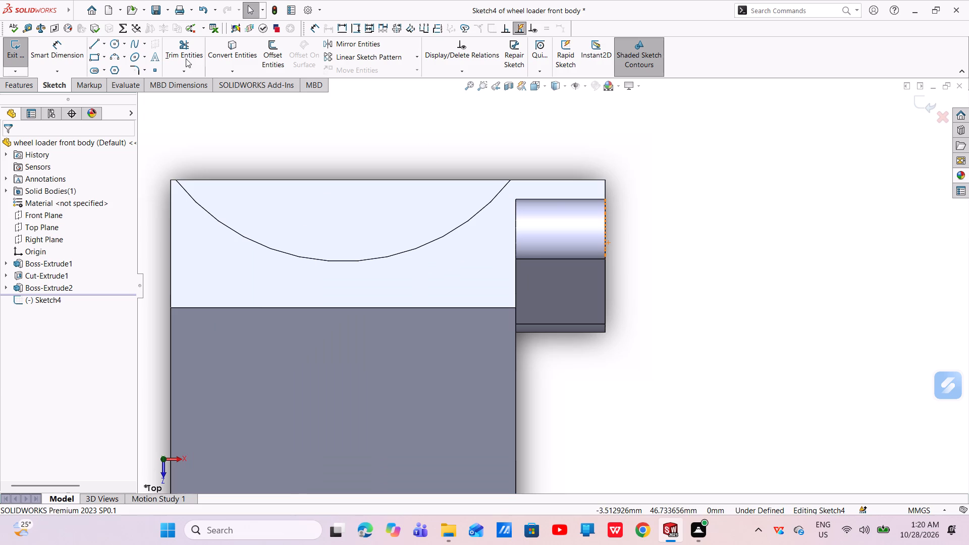
{"action": "left_click", "coordinate": [102, 54]}
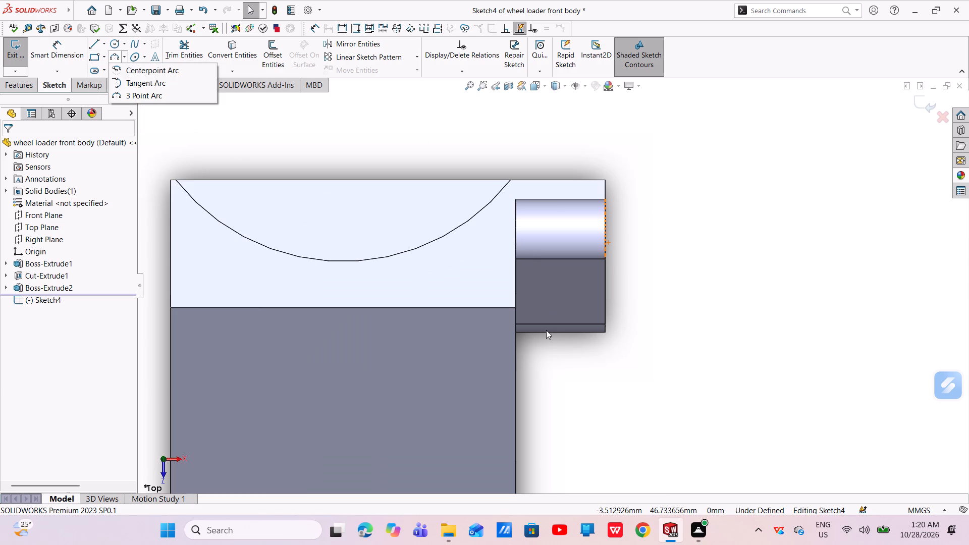
{"action": "left_click", "coordinate": [529, 332]}
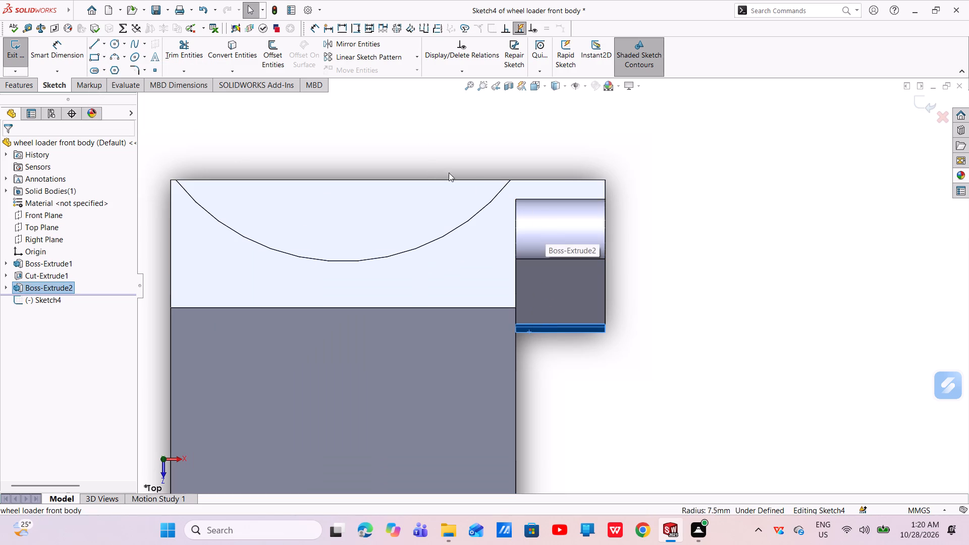
{"action": "left_click", "coordinate": [95, 59]}
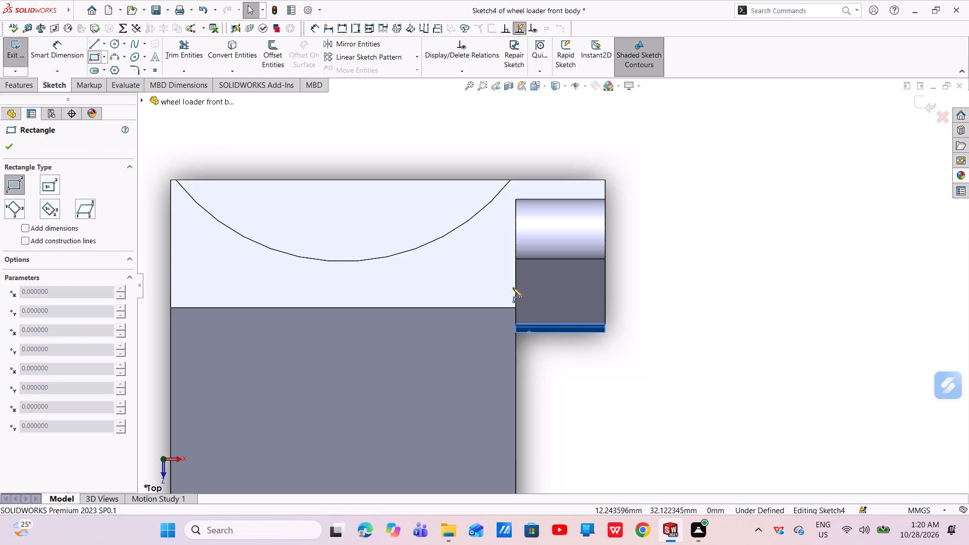
{"action": "left_click", "coordinate": [527, 332]}
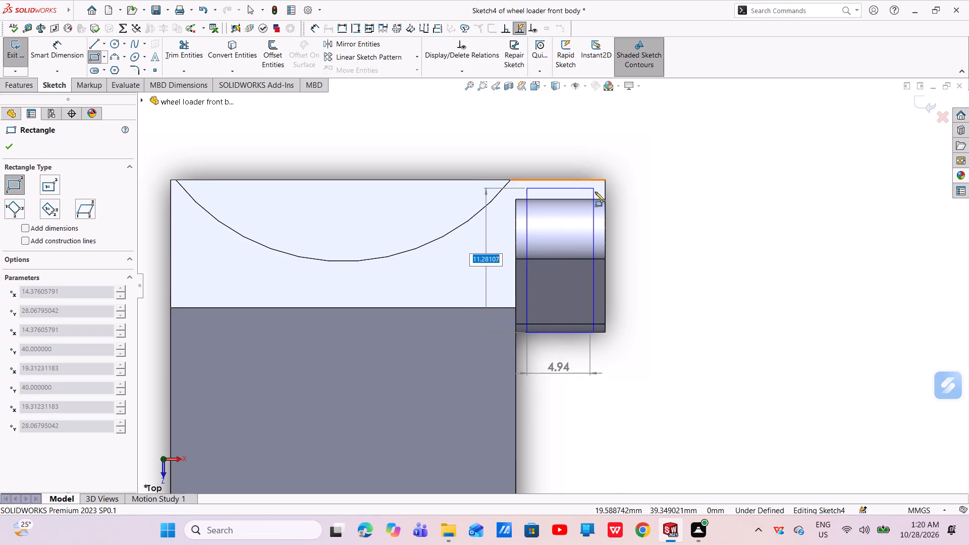
{"action": "left_click", "coordinate": [596, 207]}
{"action": "right_click", "coordinate": [596, 207]}
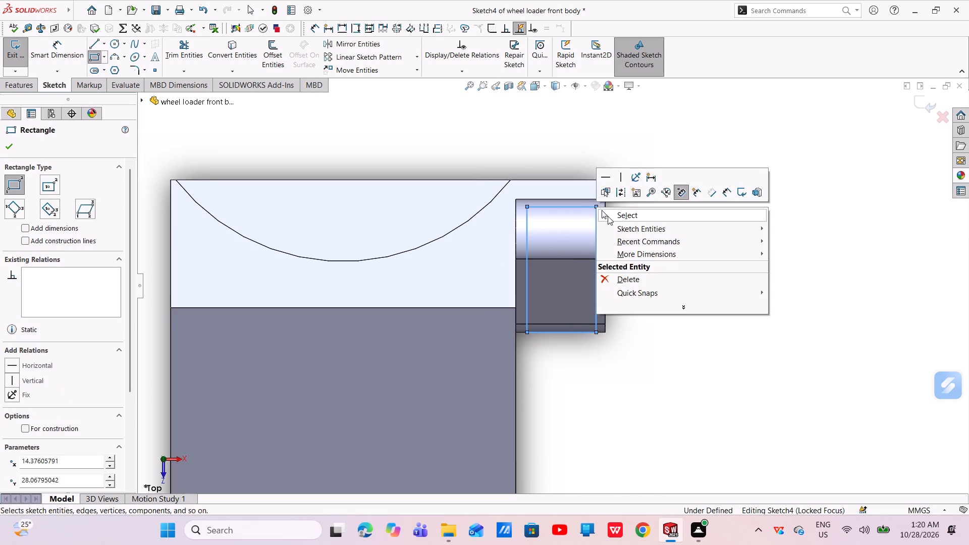
{"action": "left_click", "coordinate": [608, 216]}
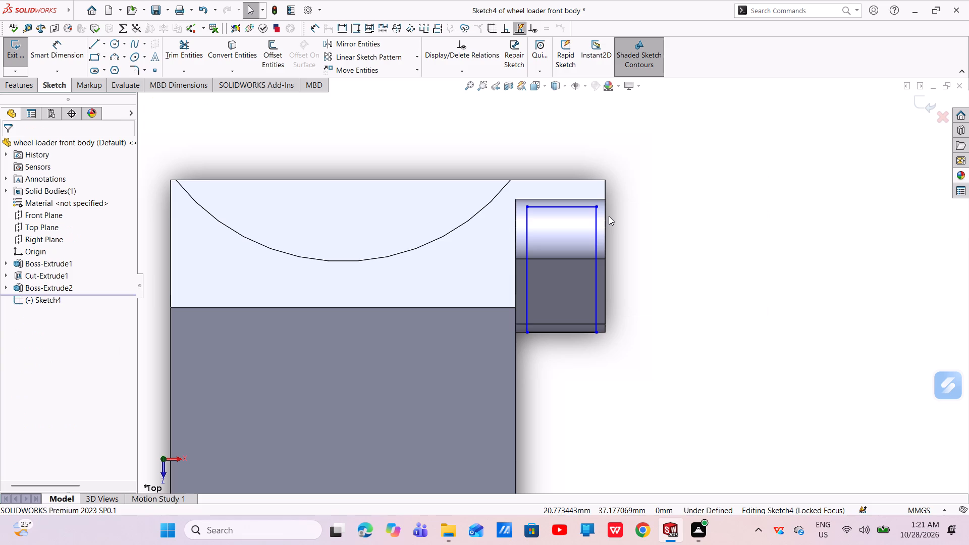
Dimension the gap between the rectangle's rear line and the side boss's rear edge as 0.25 mm.
{"action": "scroll", "coordinate": [576, 204], "scroll_direction": "down", "scroll_amount": 4}
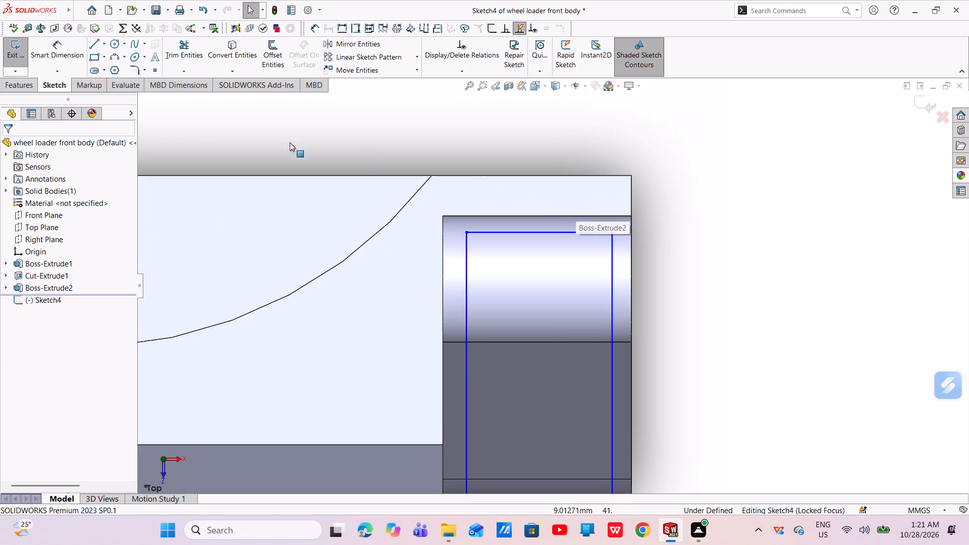
{"action": "left_click", "coordinate": [76, 52]}
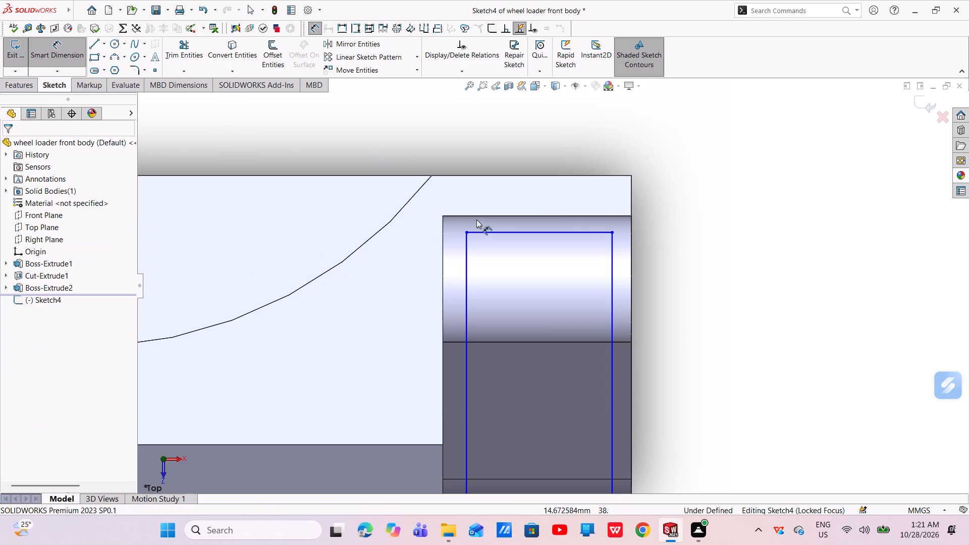
{"action": "left_click", "coordinate": [505, 233]}
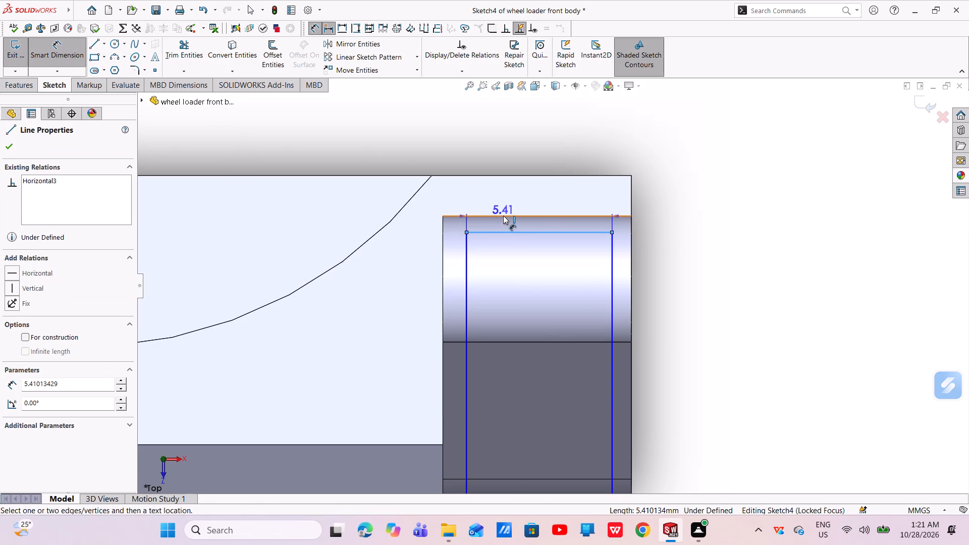
{"action": "left_click", "coordinate": [503, 215]}
{"action": "left_click", "coordinate": [690, 232]}
{"action": "key", "text": "BackSpace"}
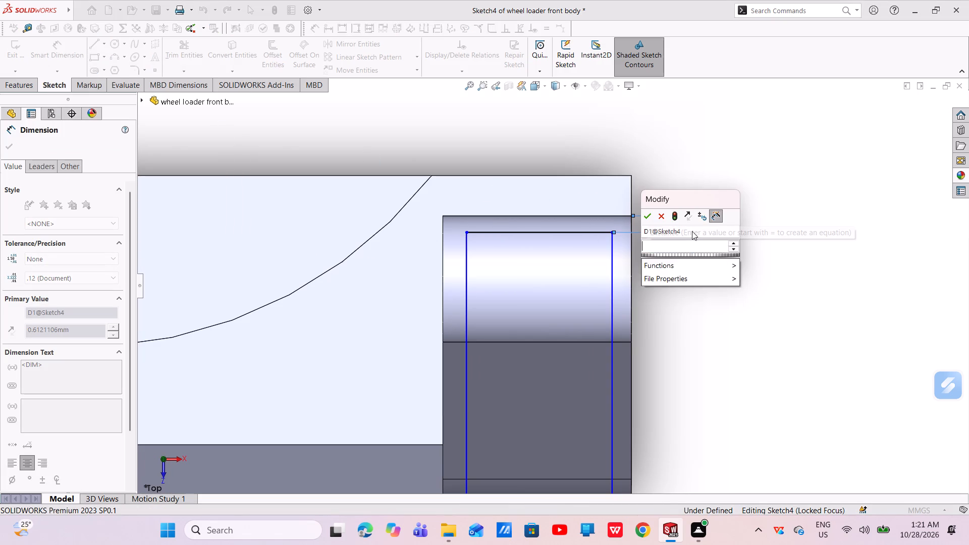
{"action": "type", "text": "0.25"}
{"action": "key", "text": "Return"}
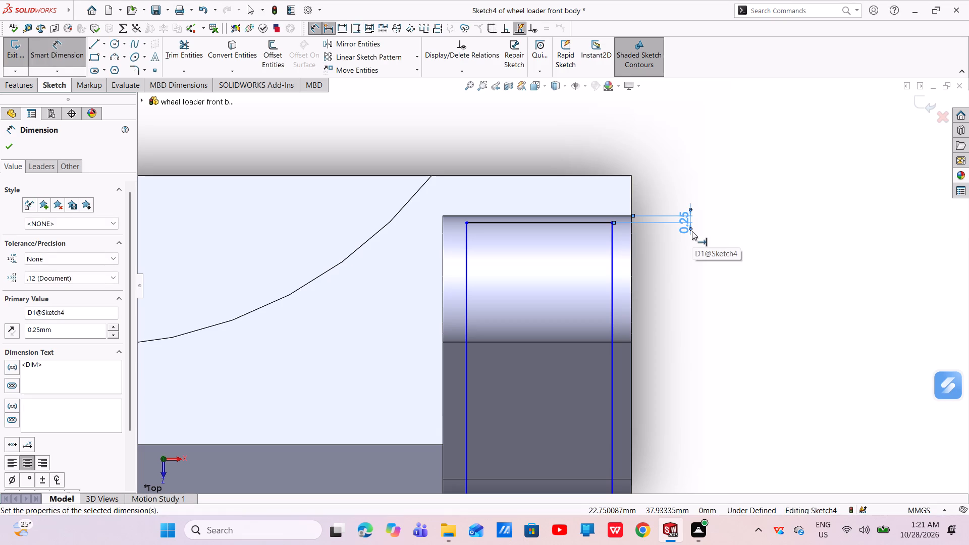
Dimension the gap between the rectangle's outer line and the side boss's outer edge as 1.25 mm.
{"action": "left_click", "coordinate": [611, 272]}
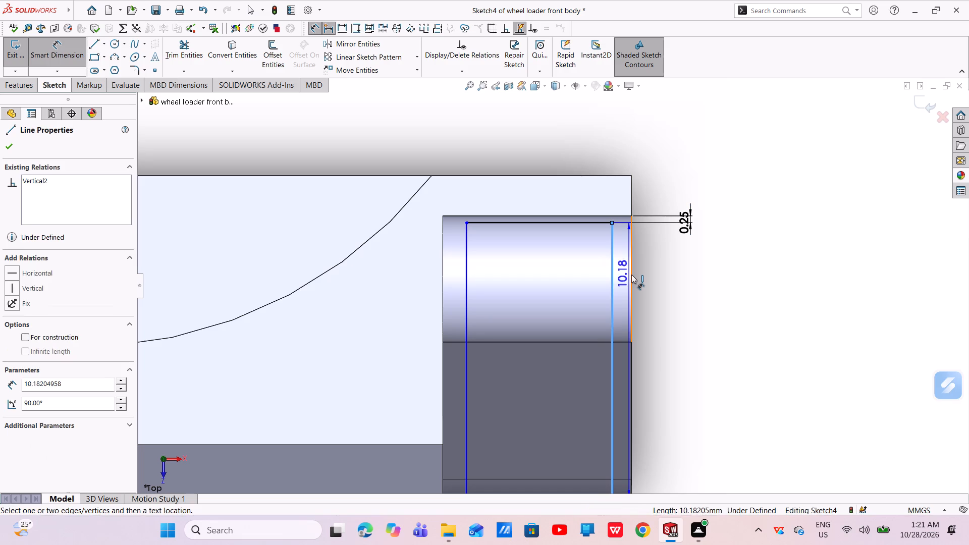
{"action": "left_click", "coordinate": [631, 275]}
{"action": "left_click", "coordinate": [640, 150]}
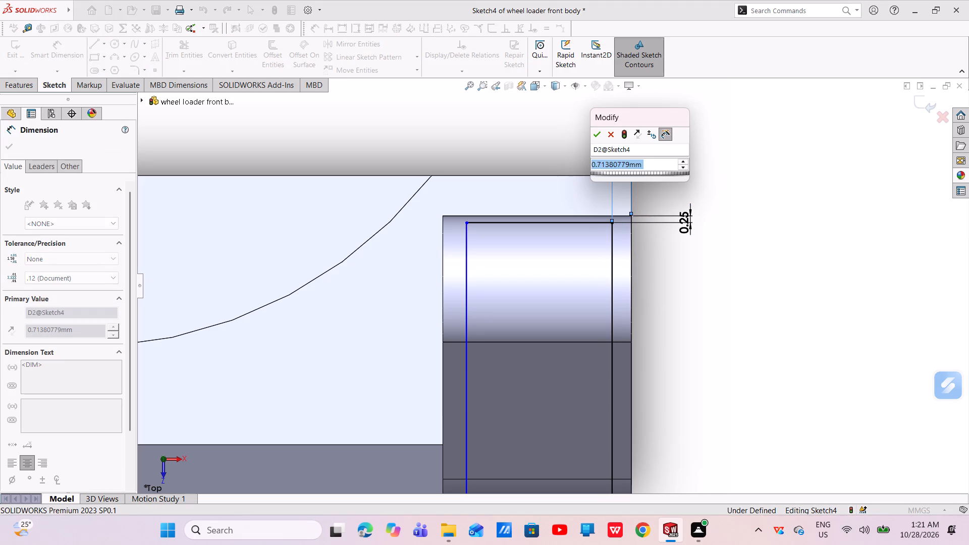
{"action": "key", "text": "BackSpace"}
{"action": "type", "text": "1.25"}
{"action": "key", "text": "Return"}
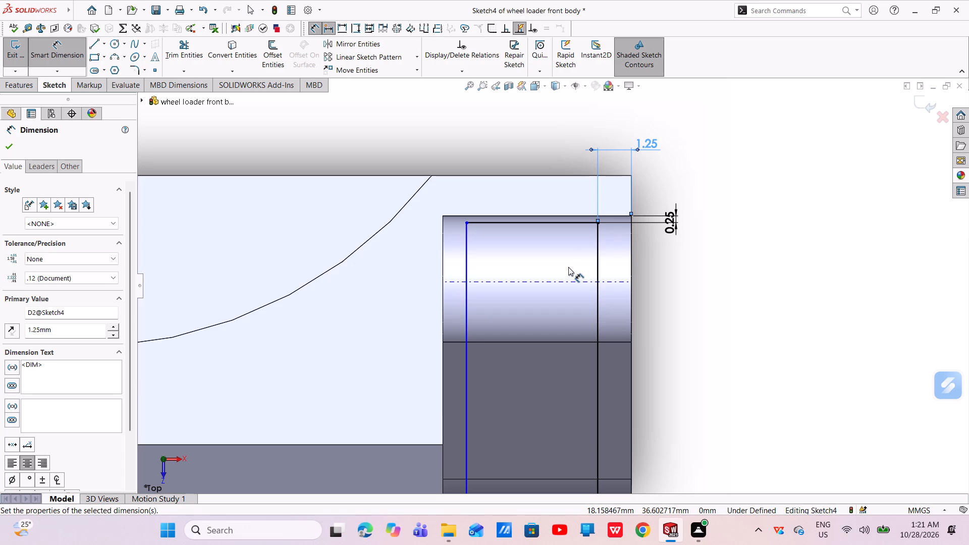
Dimension the gap between the rectangle's inner line and the side boss's inner edge along the body as 1.25 mm.
{"action": "left_click", "coordinate": [466, 267]}
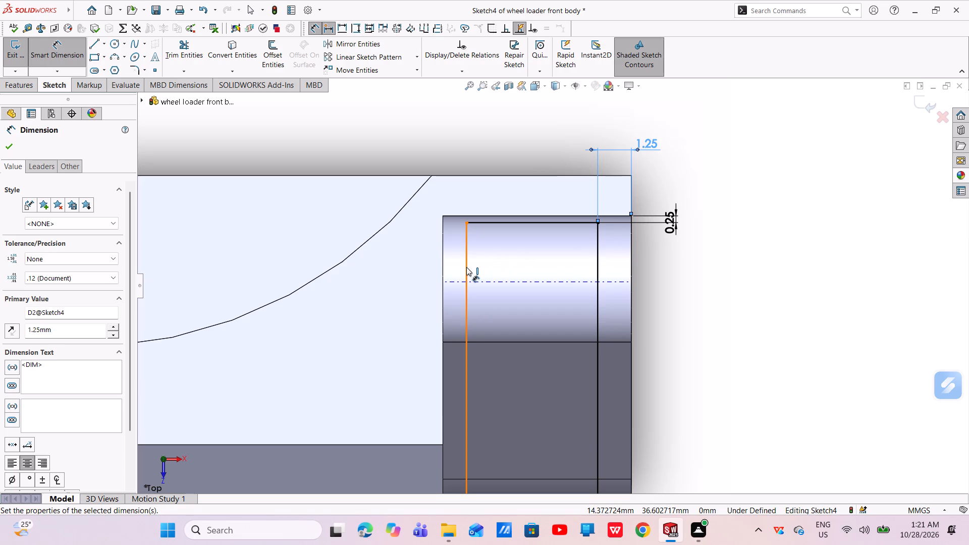
{"action": "left_click", "coordinate": [444, 279]}
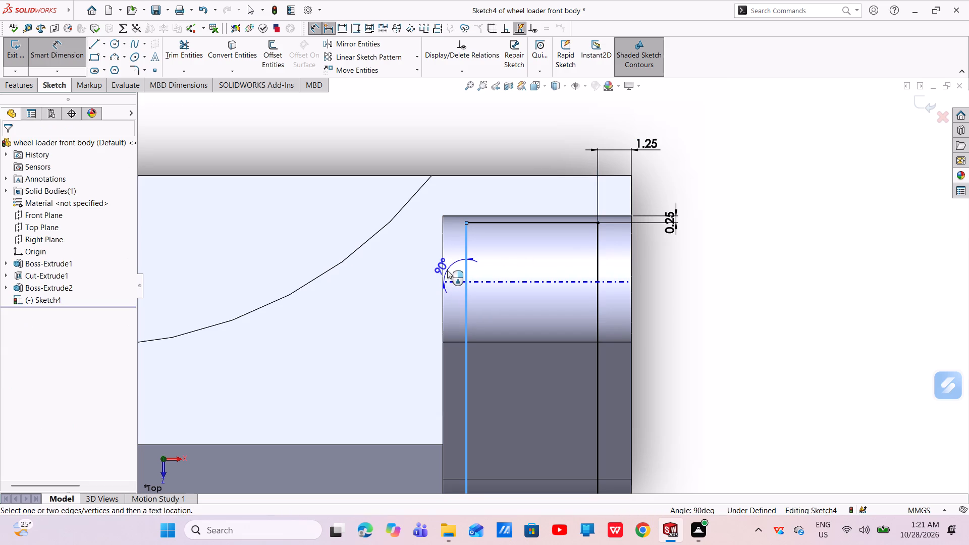
{"action": "key", "text": "Escape"}
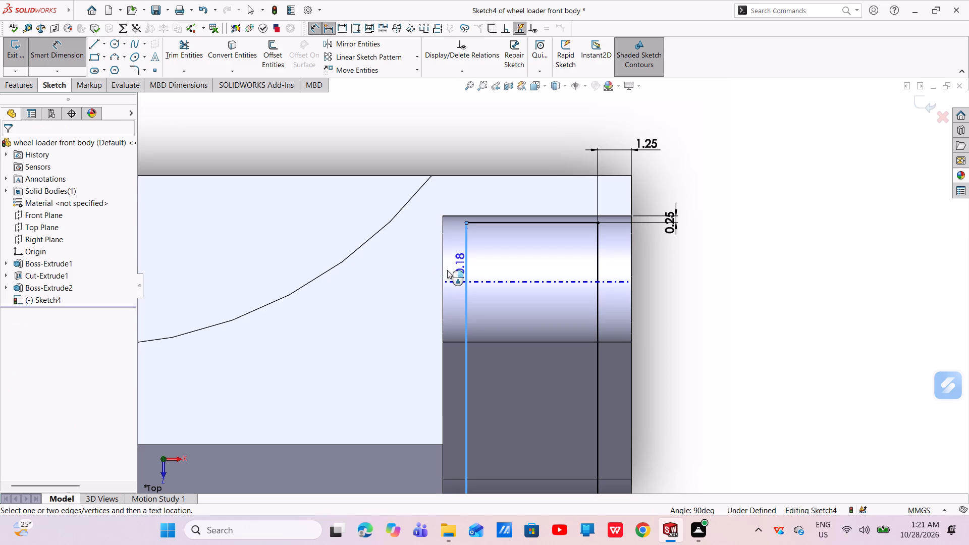
{"action": "left_click", "coordinate": [442, 265]}
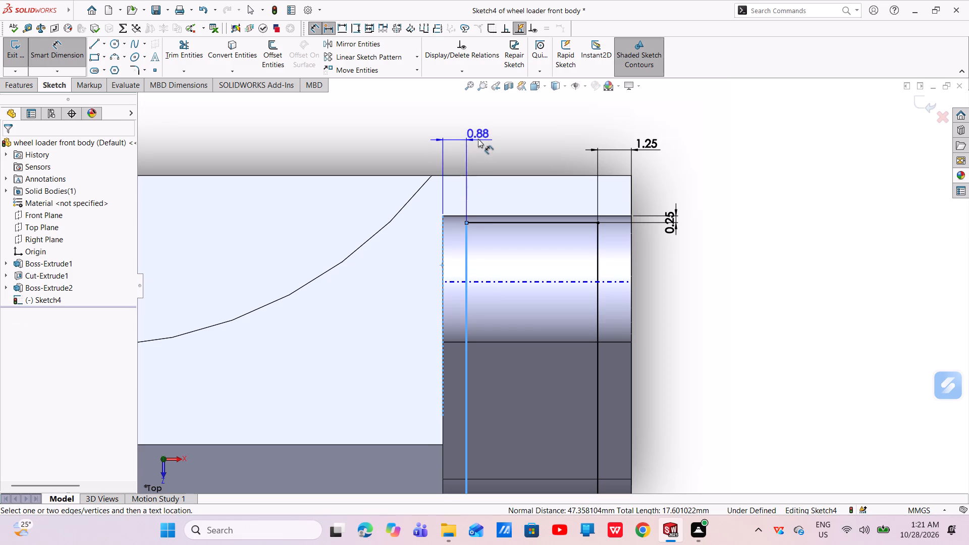
{"action": "left_click", "coordinate": [478, 138]}
{"action": "key", "text": "BackSpace"}
{"action": "type", "text": "1.25"}
{"action": "key", "text": "Return"}
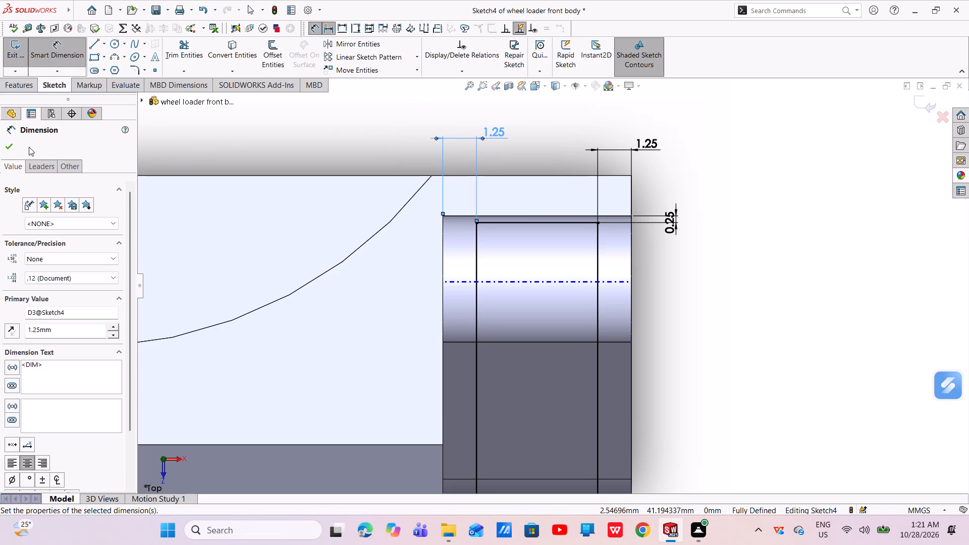
{"action": "left_click", "coordinate": [13, 147]}
Cut-extrude the rectangle sketch Through All in the reversed direction, slotting the side boss along its full height.
{"action": "scroll", "coordinate": [314, 246], "scroll_direction": "up", "scroll_amount": 2}
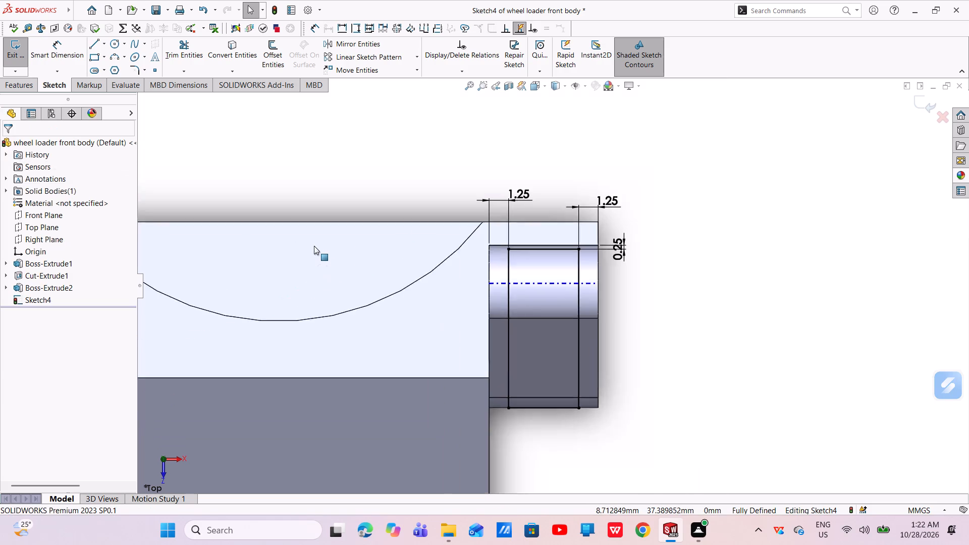
{"action": "scroll", "coordinate": [314, 246], "scroll_direction": "up", "scroll_amount": 2}
{"action": "left_click", "coordinate": [26, 91]}
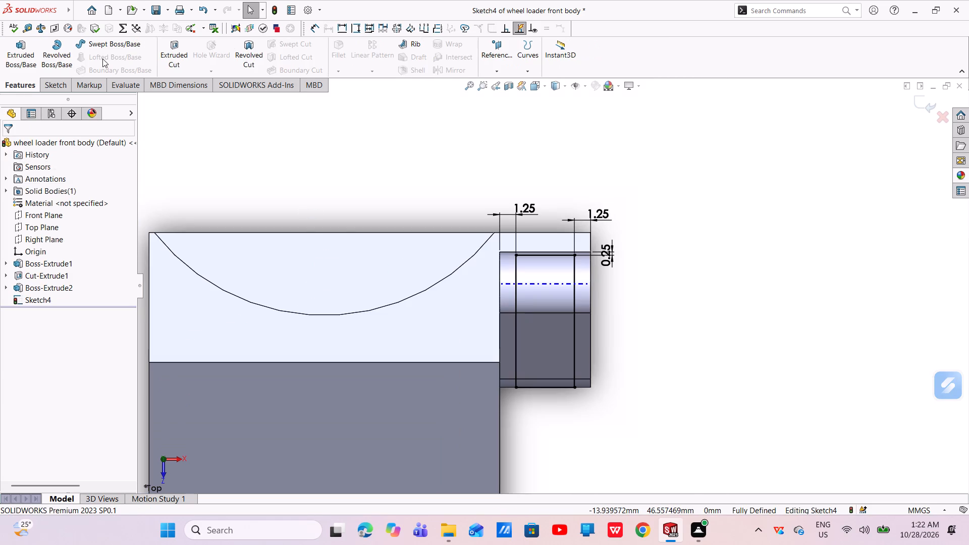
{"action": "left_click", "coordinate": [171, 50]}
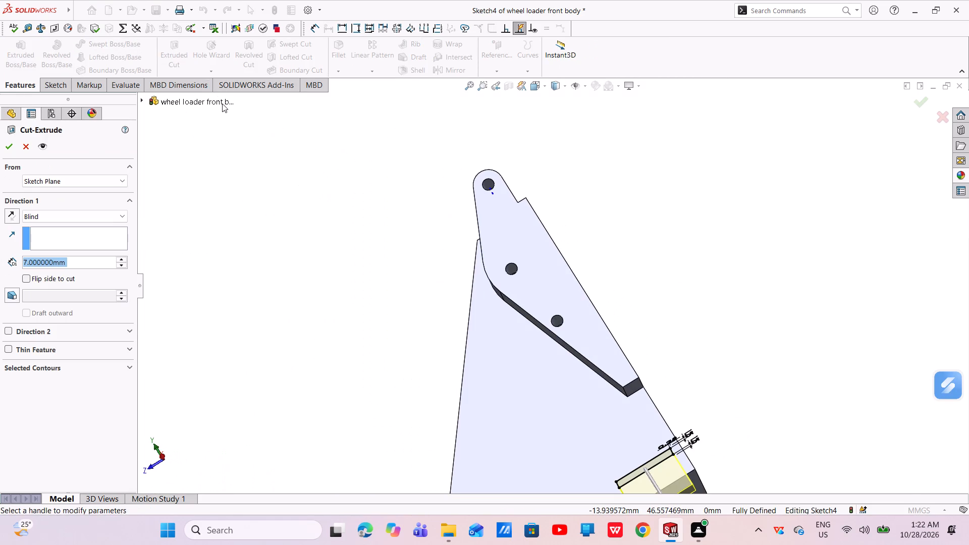
{"action": "left_click", "coordinate": [8, 215]}
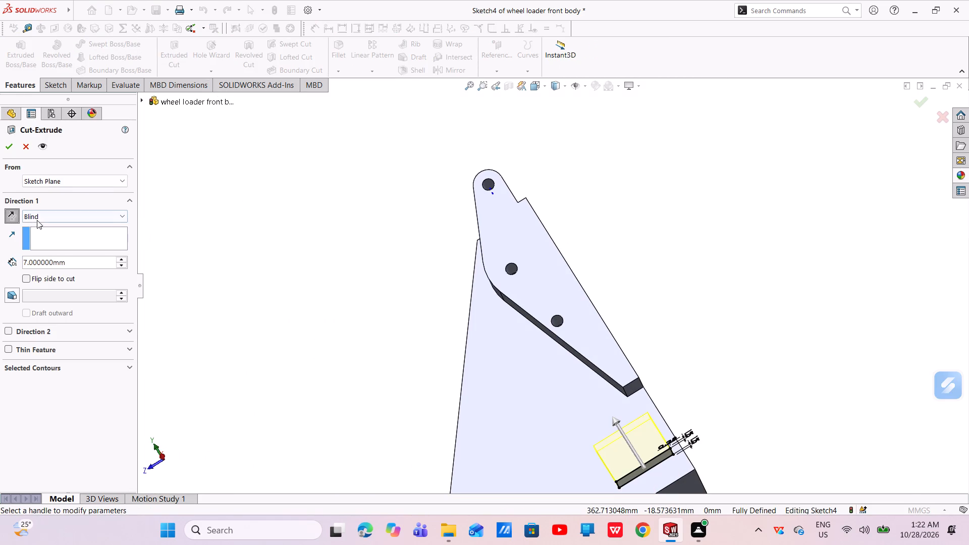
{"action": "left_click", "coordinate": [38, 217]}
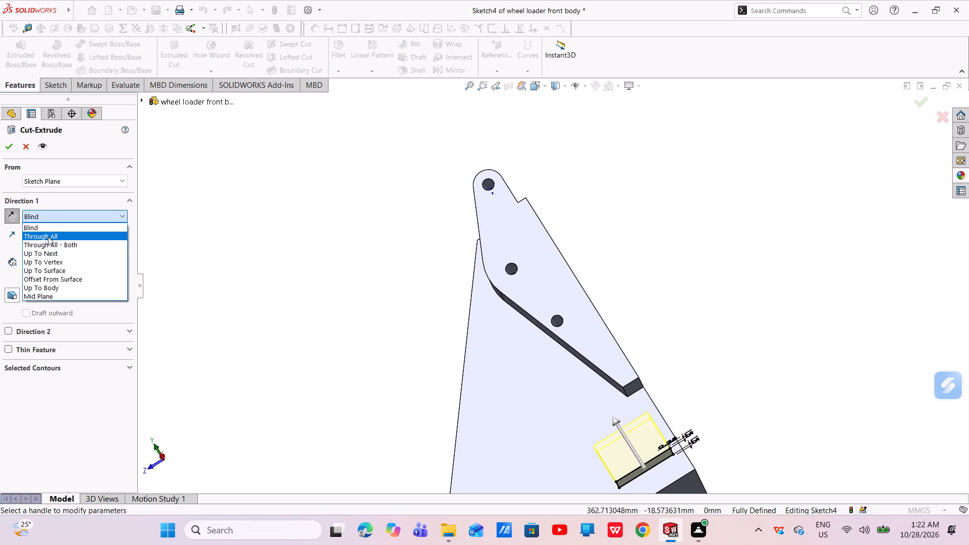
{"action": "left_click", "coordinate": [48, 237]}
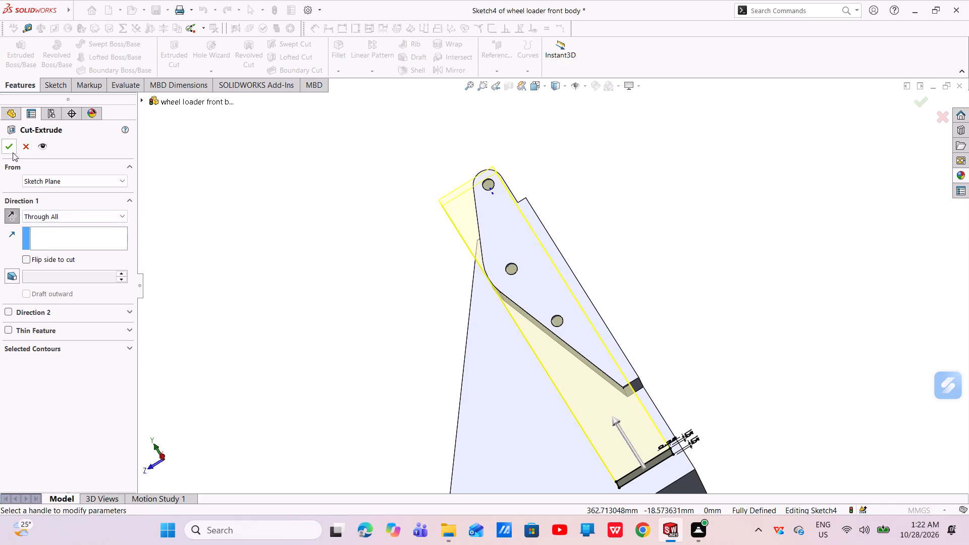
{"action": "left_click", "coordinate": [11, 151]}
Examine the slot between the two side boss plates from several angles.
{"action": "scroll", "coordinate": [469, 263], "scroll_direction": "up", "scroll_amount": 3}
{"action": "middle_click_drag", "start_coordinate": [530, 283], "coordinate": [612, 290]}
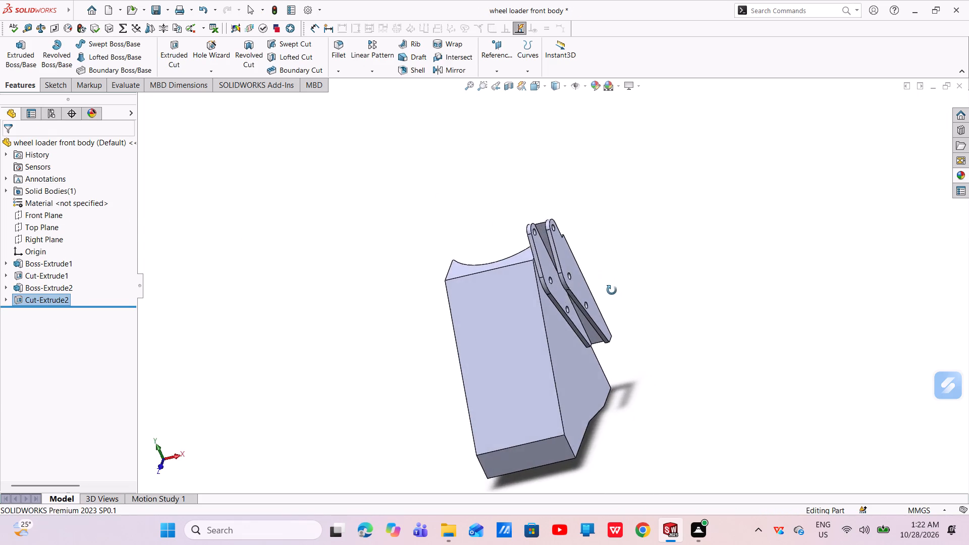
{"action": "middle_click_drag", "start_coordinate": [612, 290], "coordinate": [620, 300]}
{"action": "scroll", "coordinate": [534, 267], "scroll_direction": "down", "scroll_amount": 5}
{"action": "middle_click_drag", "start_coordinate": [570, 248], "coordinate": [584, 300]}
{"action": "scroll", "coordinate": [588, 227], "scroll_direction": "down", "scroll_amount": 2}
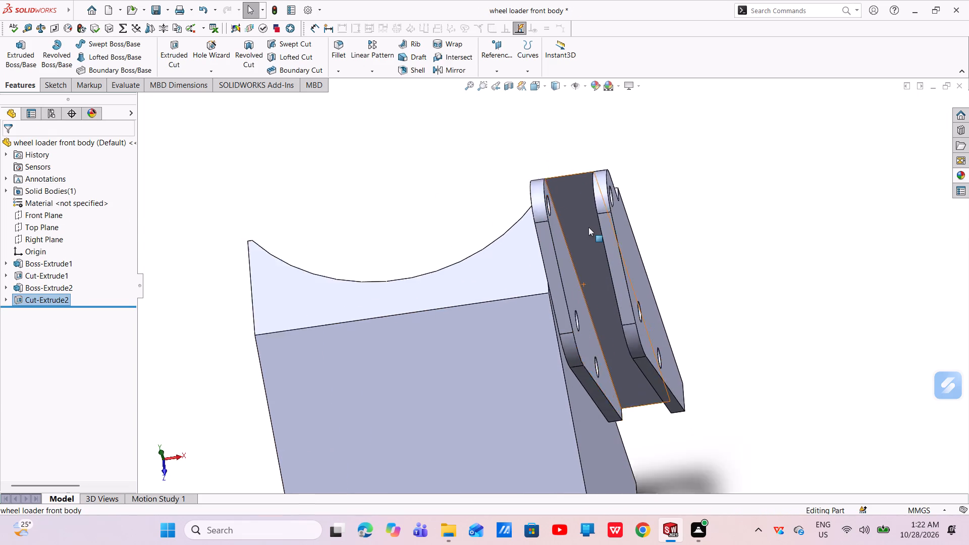
{"action": "scroll", "coordinate": [588, 227], "scroll_direction": "down", "scroll_amount": 4}
{"action": "scroll", "coordinate": [588, 227], "scroll_direction": "up", "scroll_amount": 4}
{"action": "middle_click_drag", "start_coordinate": [546, 224], "coordinate": [562, 258]}
{"action": "scroll", "coordinate": [557, 275], "scroll_direction": "up", "scroll_amount": 3}
{"action": "middle_click_drag", "start_coordinate": [559, 269], "coordinate": [557, 267]}
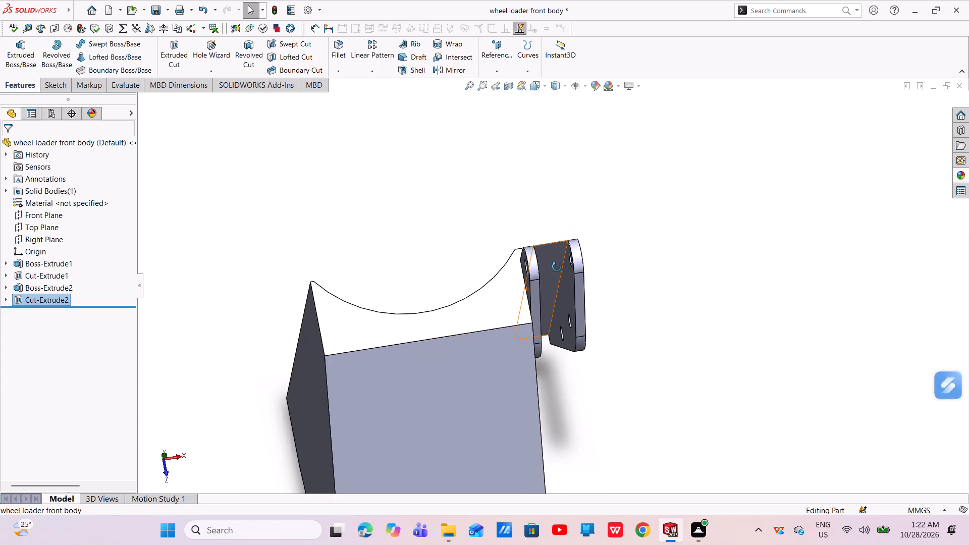
{"action": "middle_click_drag", "start_coordinate": [557, 267], "coordinate": [536, 241]}
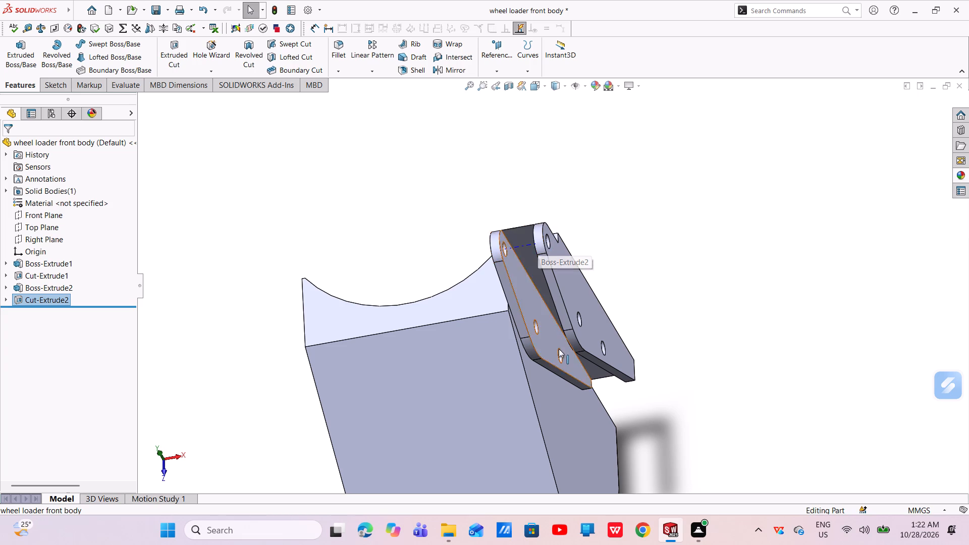
Sketch a corner rectangle about 4.2 mm high on the body's side face, sitting on its bottom edge near the origin.
{"action": "scroll", "coordinate": [560, 349], "scroll_direction": "up", "scroll_amount": 3}
{"action": "middle_click_drag", "start_coordinate": [569, 394], "coordinate": [531, 385]}
{"action": "left_click", "coordinate": [532, 385]}
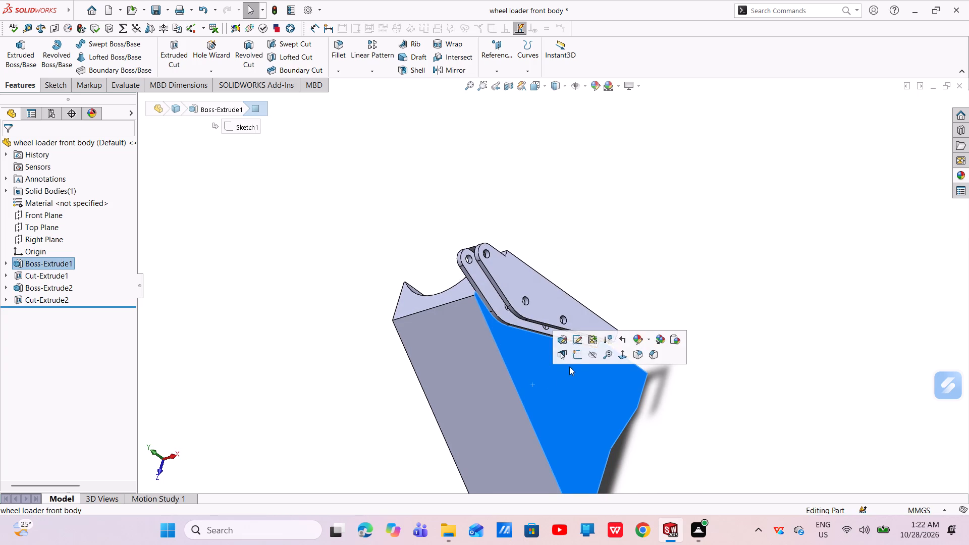
{"action": "left_click", "coordinate": [574, 356]}
{"action": "scroll", "coordinate": [574, 356], "scroll_direction": "down", "scroll_amount": 2}
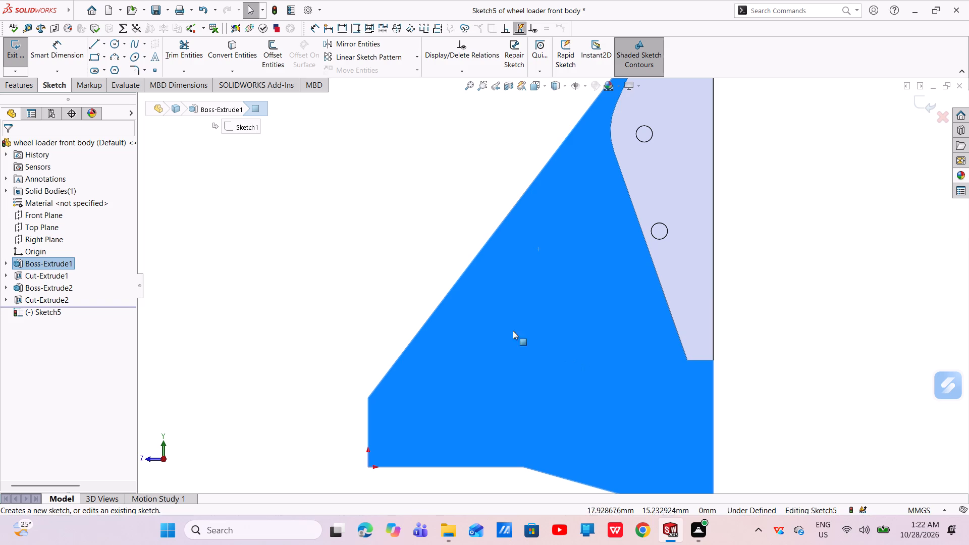
{"action": "left_click", "coordinate": [92, 56]}
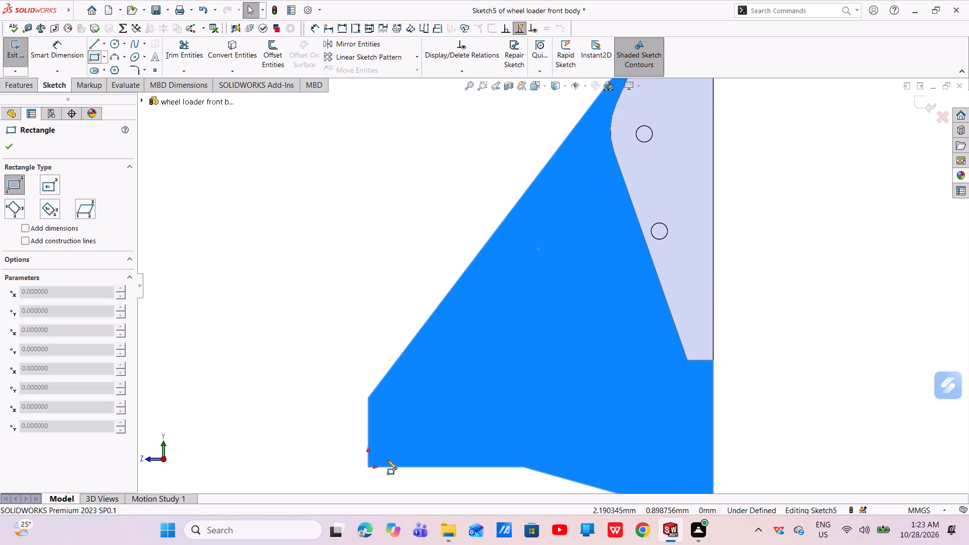
{"action": "left_click", "coordinate": [400, 466]}
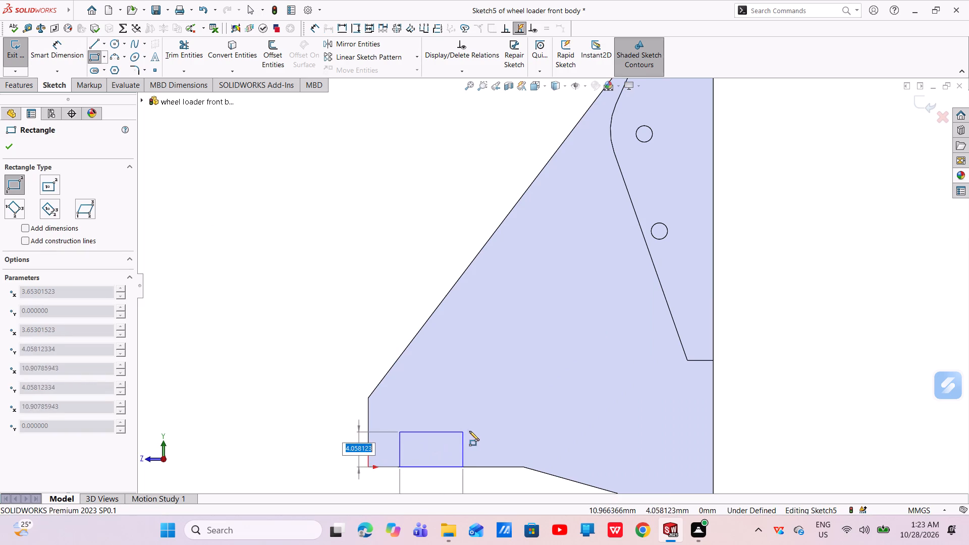
{"action": "left_click", "coordinate": [471, 431]}
{"action": "right_click", "coordinate": [471, 431]}
{"action": "left_click", "coordinate": [499, 440]}
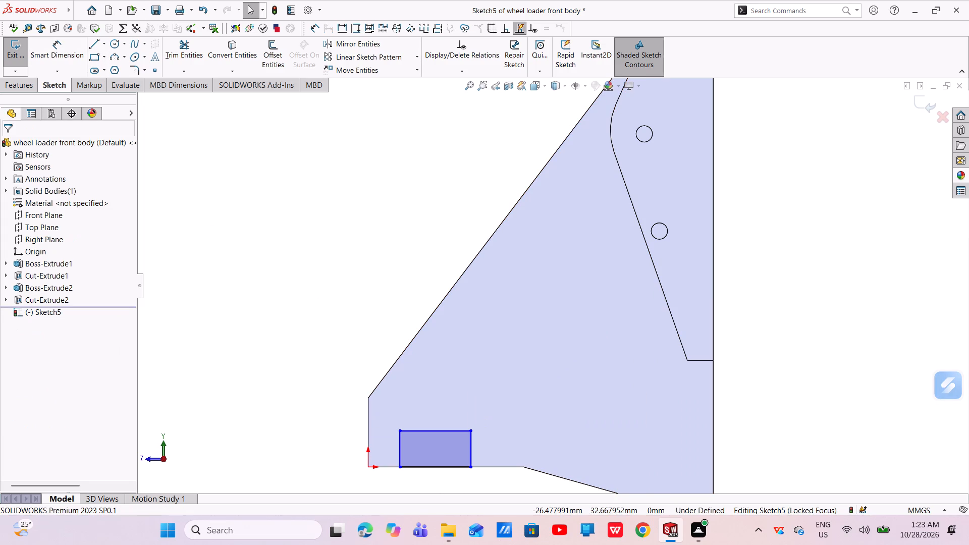
Dimension the rectangle's height as 3.5 mm.
{"action": "left_click", "coordinate": [59, 64]}
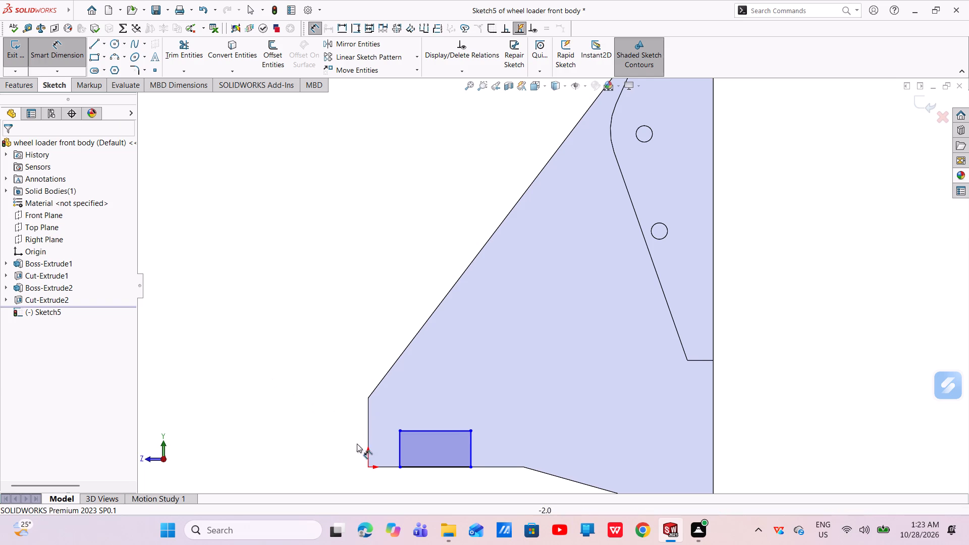
{"action": "left_click", "coordinate": [473, 445]}
{"action": "left_click", "coordinate": [507, 446]}
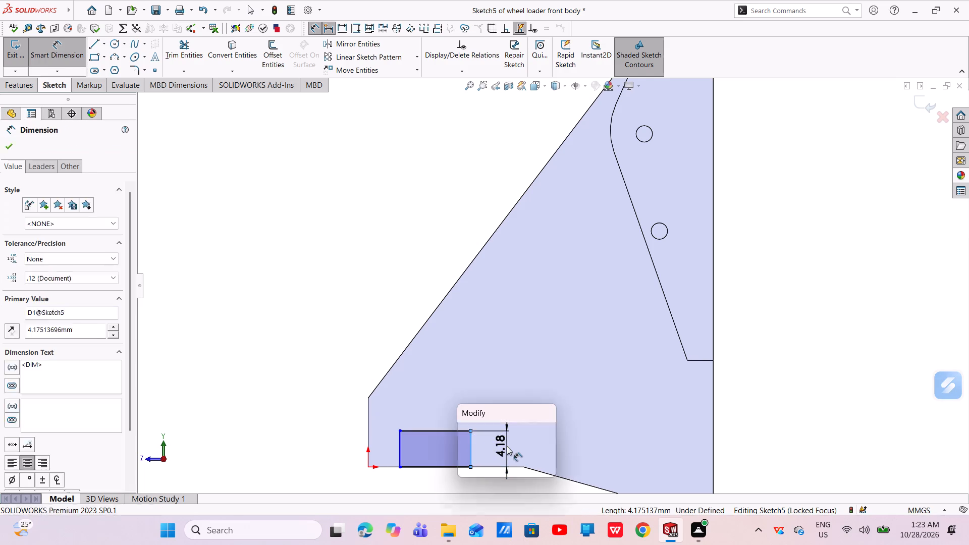
{"action": "key", "text": "BackSpace"}
{"action": "type", "text": "3.5"}
{"action": "key", "text": "Return"}
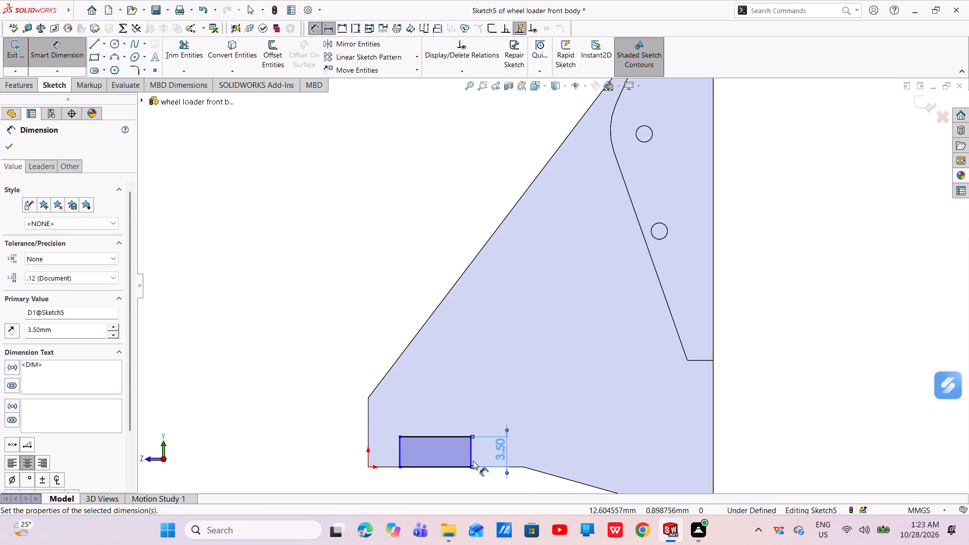
Dimension the distance from the origin to the rectangle's nearest bottom corner as 2.5 mm.
{"action": "scroll", "coordinate": [393, 468], "scroll_direction": "down", "scroll_amount": 4}
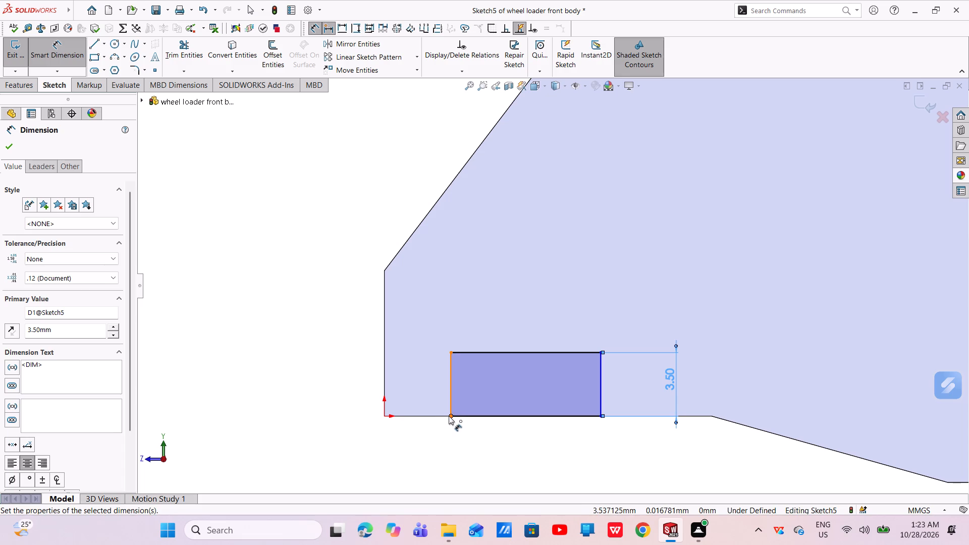
{"action": "left_click", "coordinate": [449, 416]}
{"action": "left_click", "coordinate": [384, 413]}
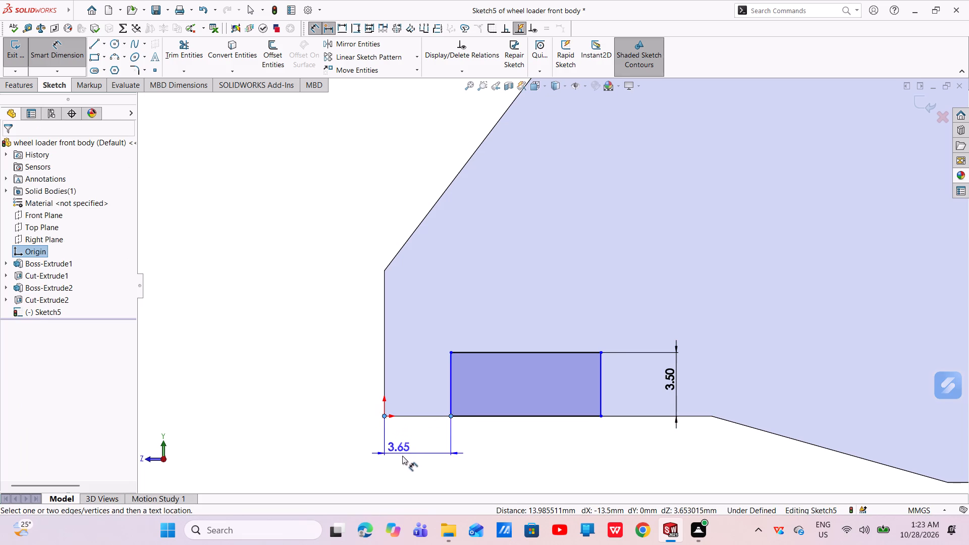
{"action": "left_click", "coordinate": [403, 456]}
{"action": "key", "text": "BackSpace"}
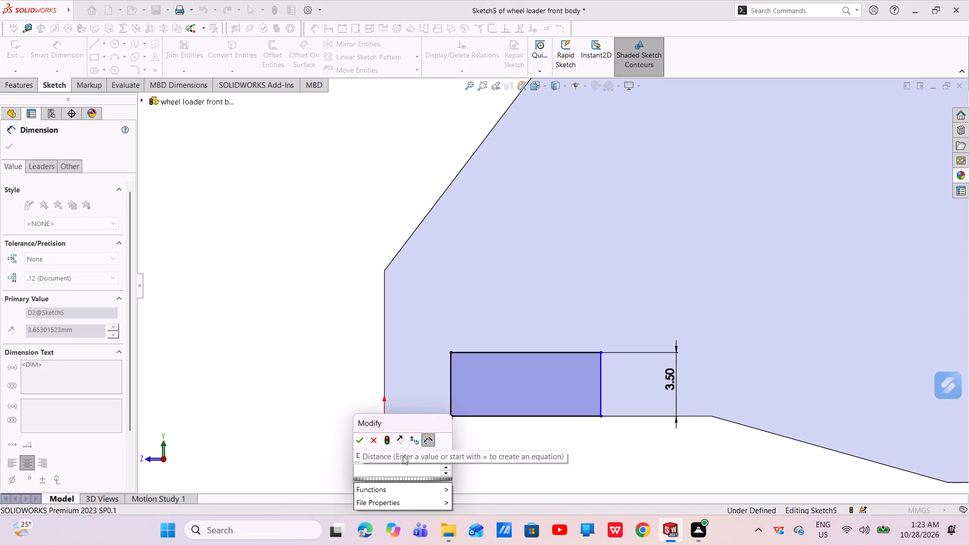
{"action": "type", "text": "2.5"}
{"action": "key", "text": "Return"}
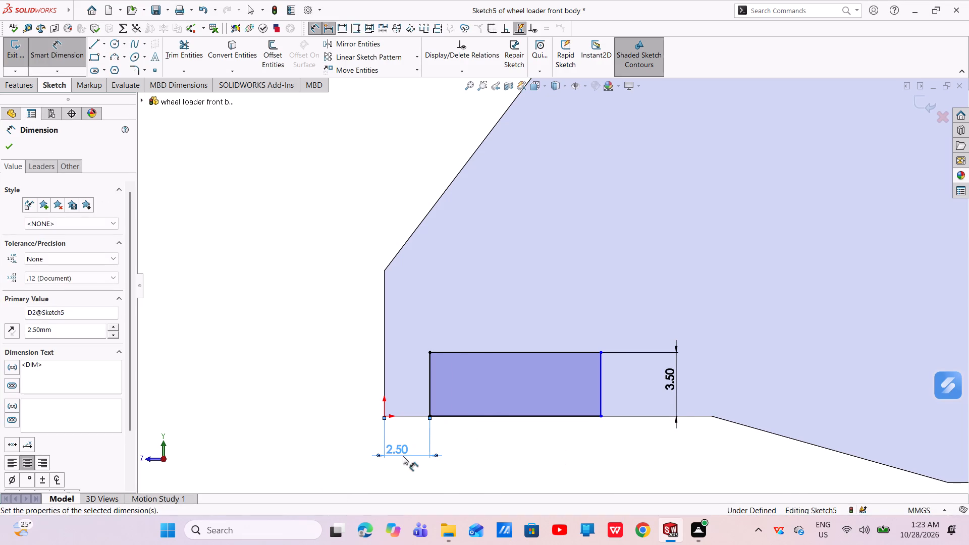
{"action": "left_click", "coordinate": [12, 146]}
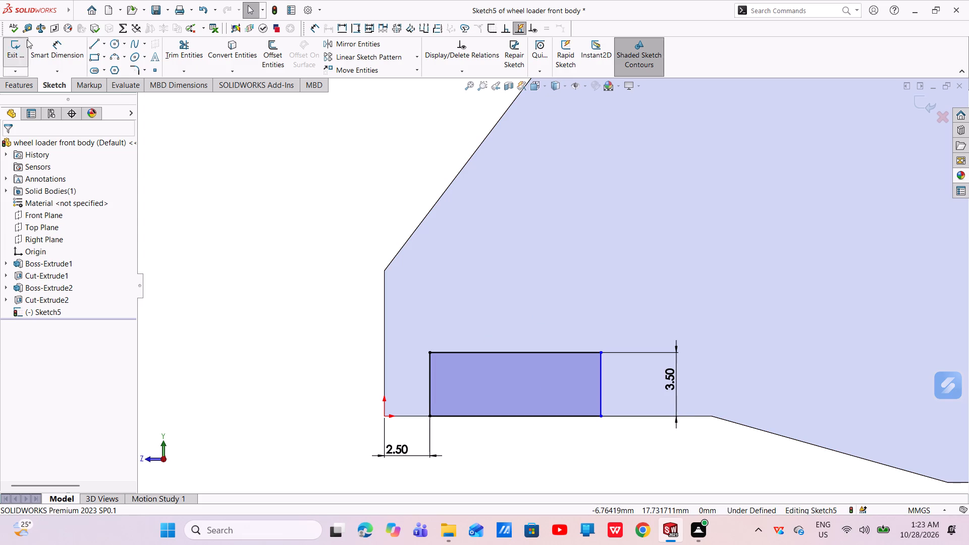
Dimension the rectangle's bottom line as 5 mm long.
{"action": "left_click", "coordinate": [52, 47]}
{"action": "left_click", "coordinate": [486, 414]}
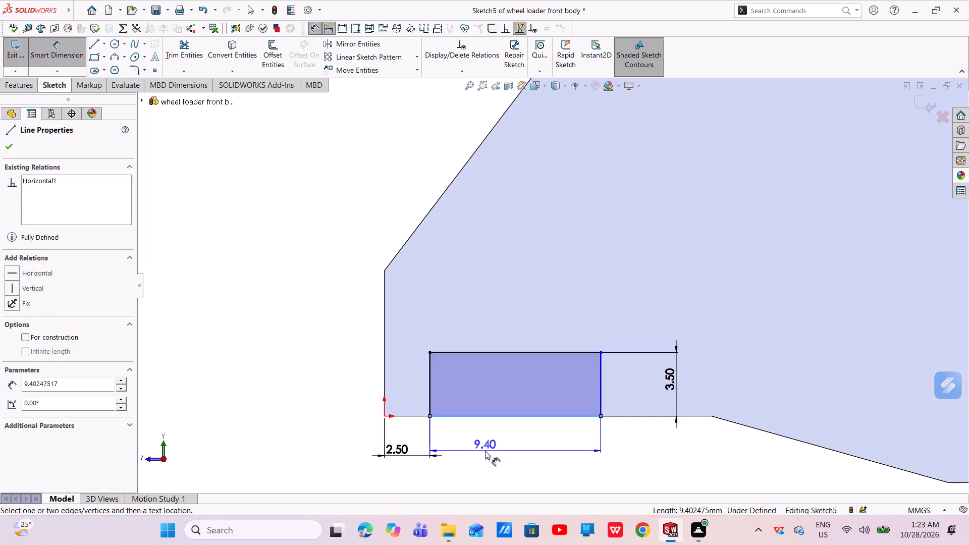
{"action": "left_click", "coordinate": [485, 451]}
{"action": "key", "text": "BackSpace"}
{"action": "key", "text": "5"}
{"action": "key", "text": "Return"}
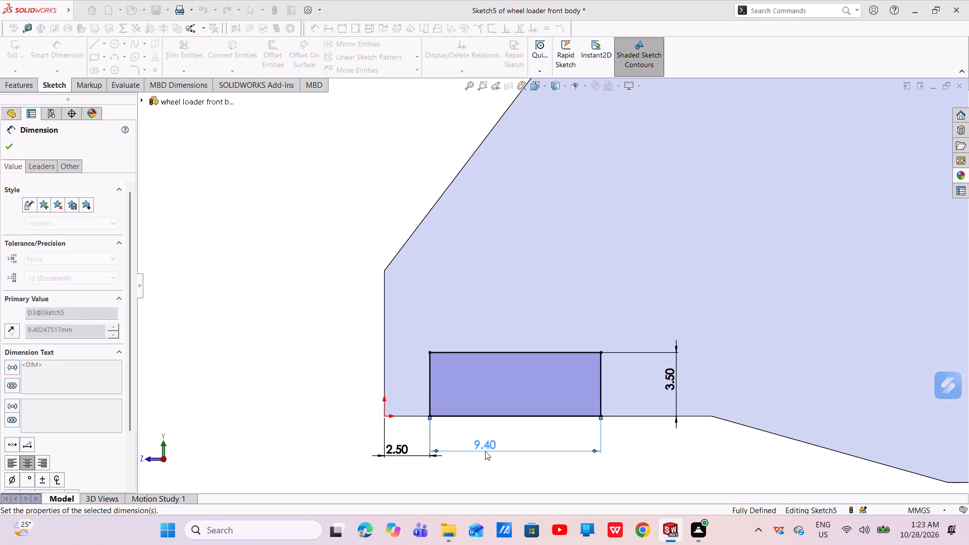
{"action": "left_click", "coordinate": [9, 153]}
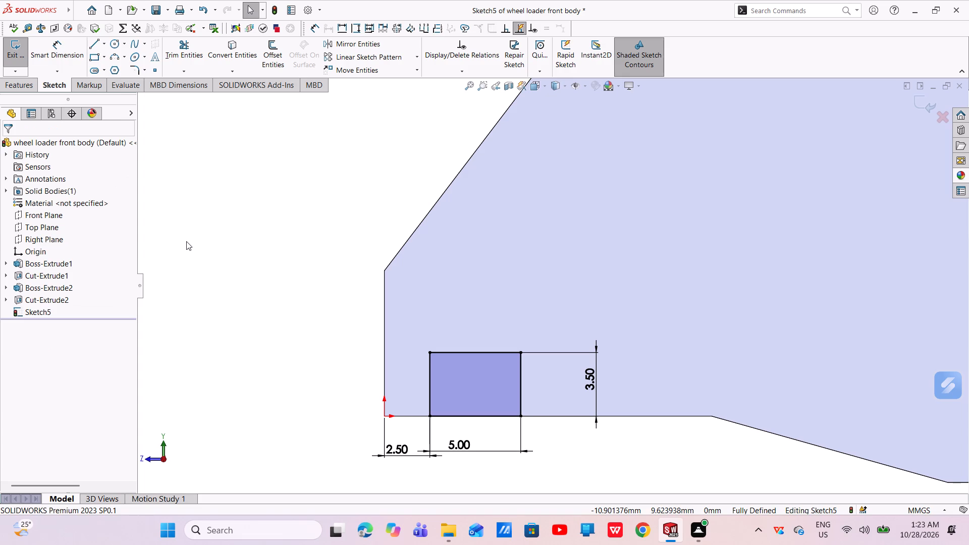
Cut-extrude the 5 by 3.5 mm rectangle Through All to notch the underside across the body's width.
{"action": "left_click", "coordinate": [12, 80]}
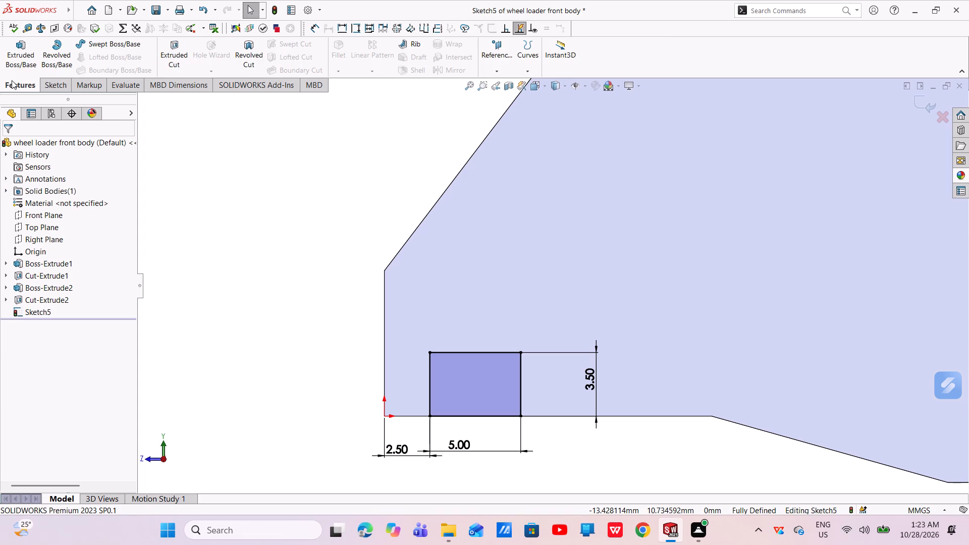
{"action": "left_click", "coordinate": [21, 60]}
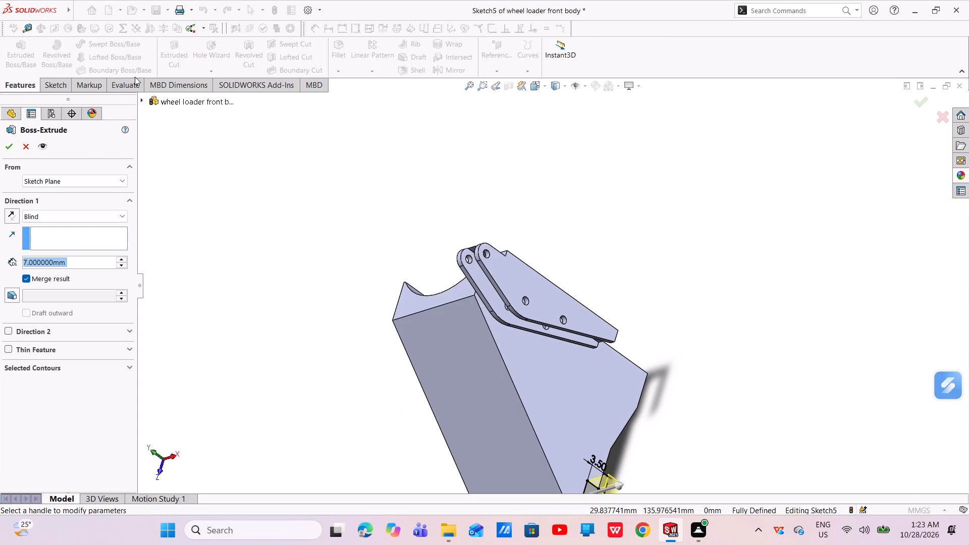
{"action": "left_click", "coordinate": [31, 149]}
{"action": "left_click", "coordinate": [161, 59]}
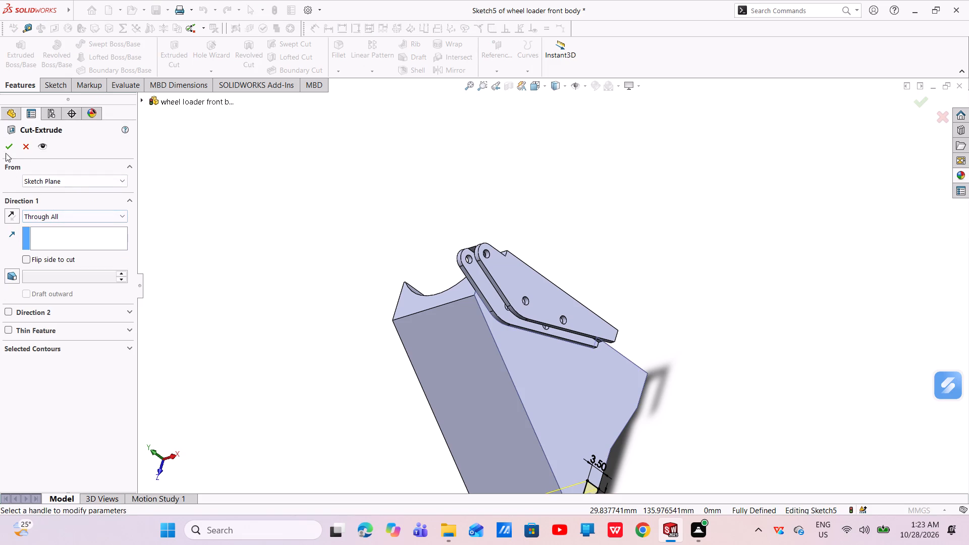
{"action": "scroll", "coordinate": [94, 233], "scroll_direction": "up", "scroll_amount": 3}
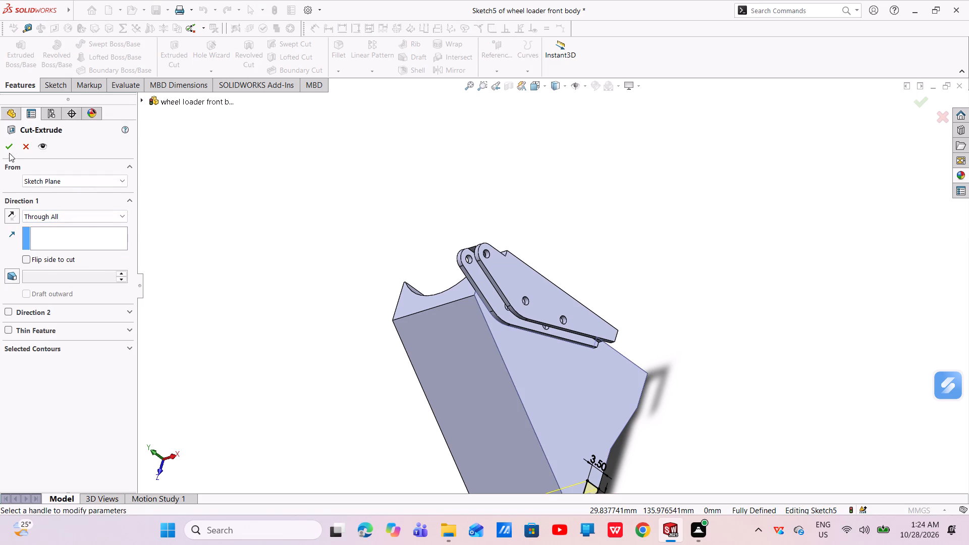
{"action": "left_click", "coordinate": [10, 151]}
Start a sketch on the narrow vertical face at the bottom front of the body.
{"action": "scroll", "coordinate": [245, 295], "scroll_direction": "up", "scroll_amount": 4}
{"action": "scroll", "coordinate": [491, 375], "scroll_direction": "down", "scroll_amount": 3}
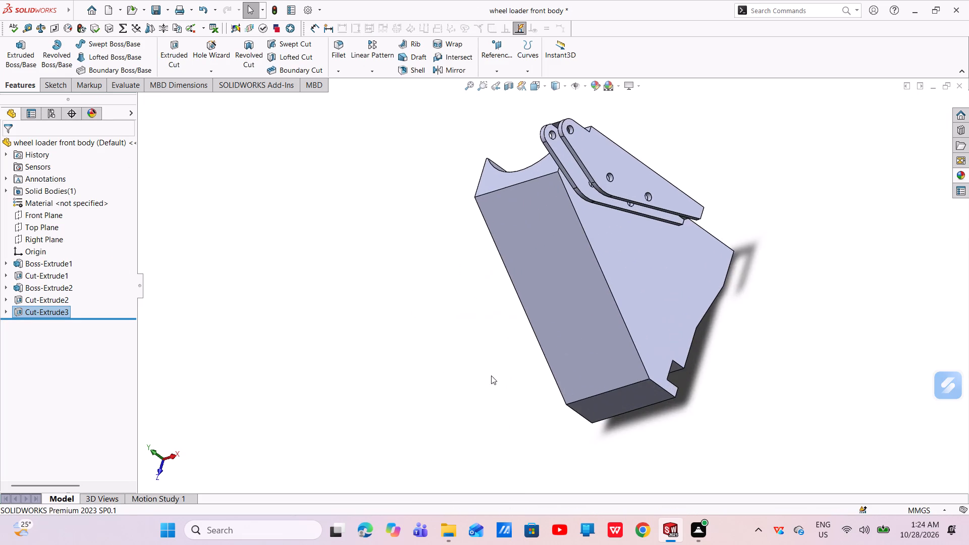
{"action": "scroll", "coordinate": [491, 375], "scroll_direction": "down", "scroll_amount": 1}
{"action": "middle_click_drag", "start_coordinate": [868, 395], "coordinate": [816, 439]}
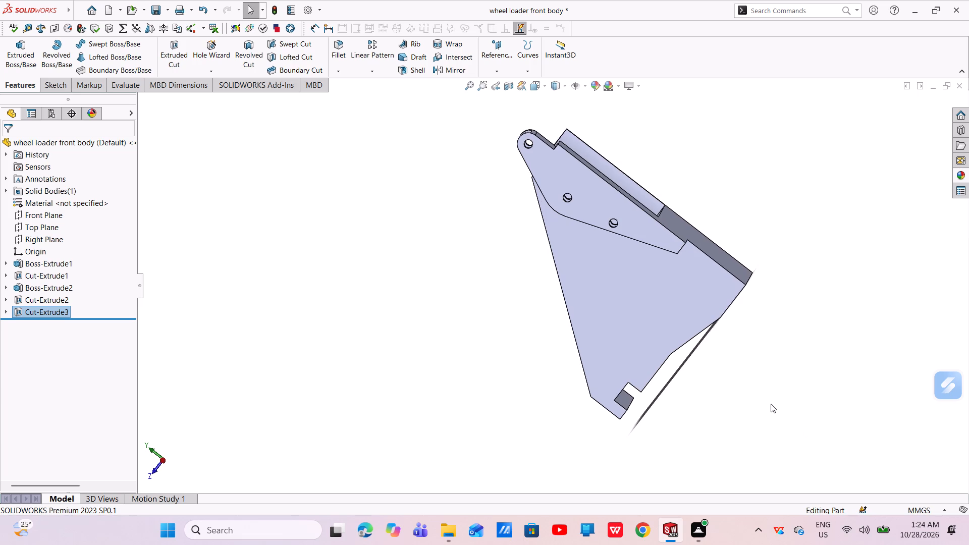
{"action": "scroll", "coordinate": [729, 375], "scroll_direction": "up", "scroll_amount": 2}
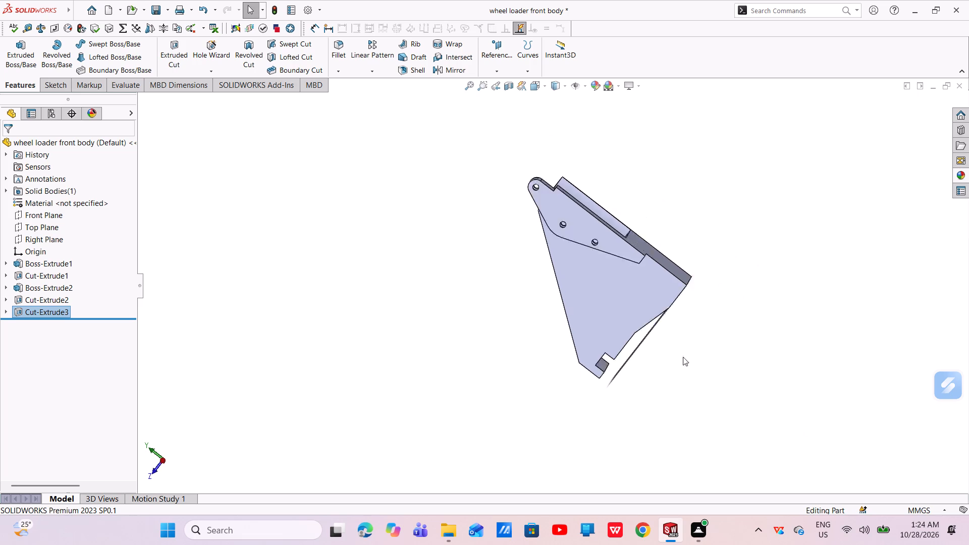
{"action": "scroll", "coordinate": [683, 357], "scroll_direction": "up", "scroll_amount": 2}
{"action": "middle_click_drag", "start_coordinate": [610, 347], "coordinate": [732, 232]}
{"action": "scroll", "coordinate": [597, 360], "scroll_direction": "down", "scroll_amount": 5}
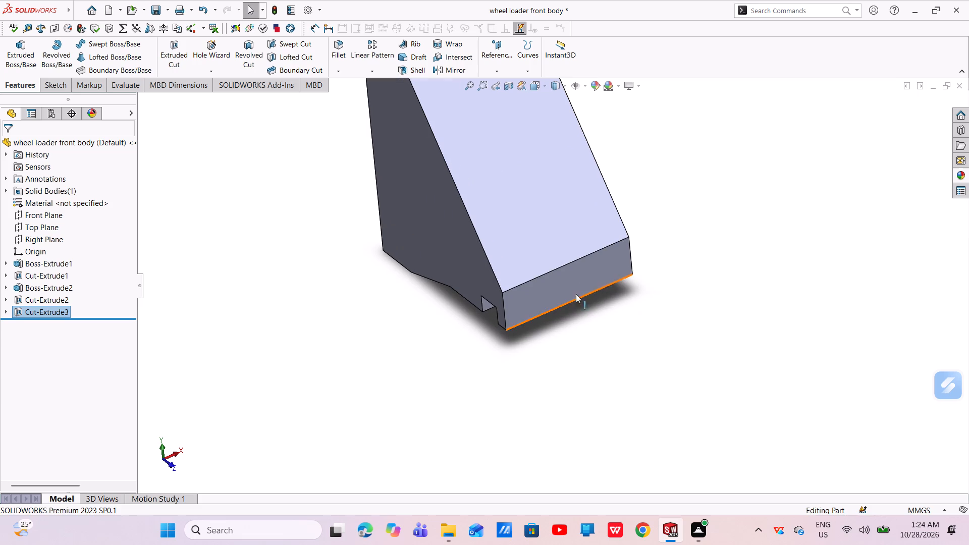
{"action": "left_click", "coordinate": [564, 284]}
{"action": "left_click", "coordinate": [609, 258]}
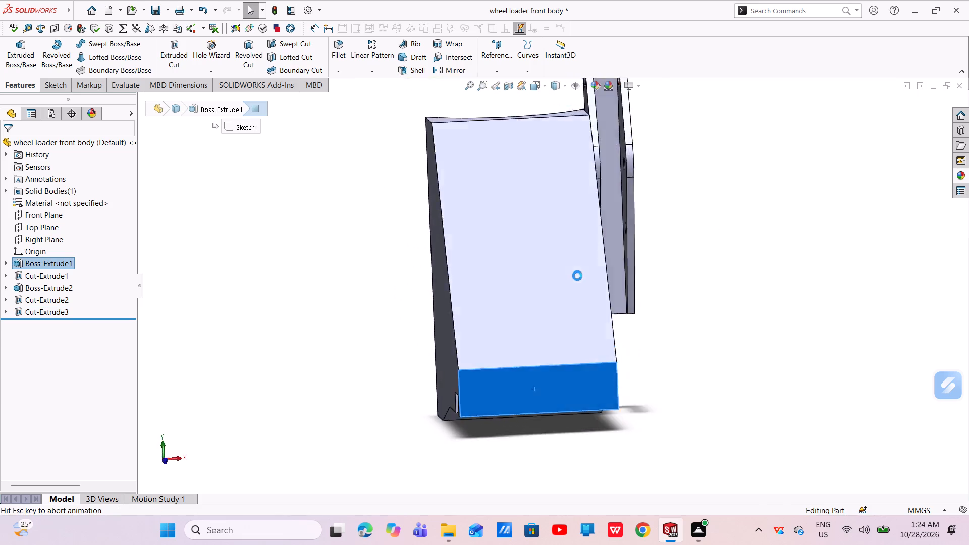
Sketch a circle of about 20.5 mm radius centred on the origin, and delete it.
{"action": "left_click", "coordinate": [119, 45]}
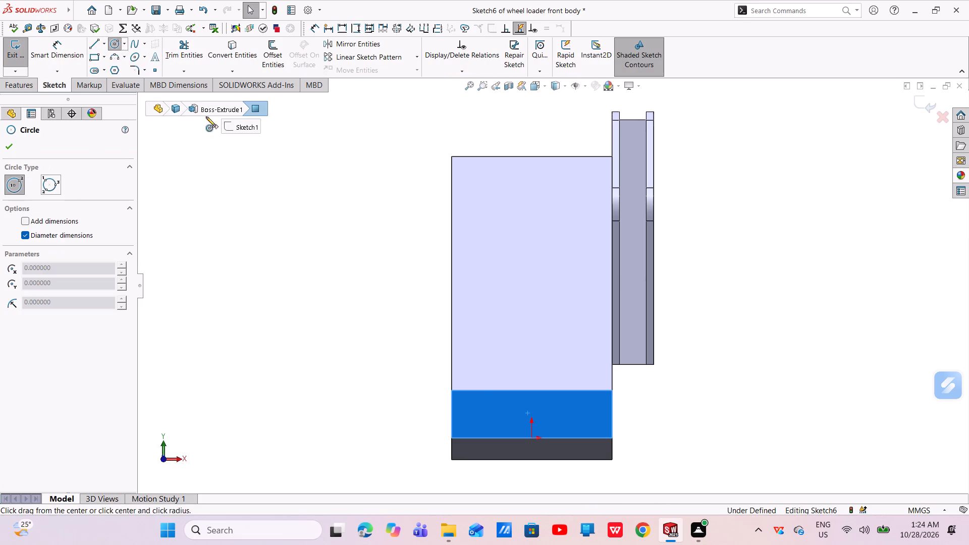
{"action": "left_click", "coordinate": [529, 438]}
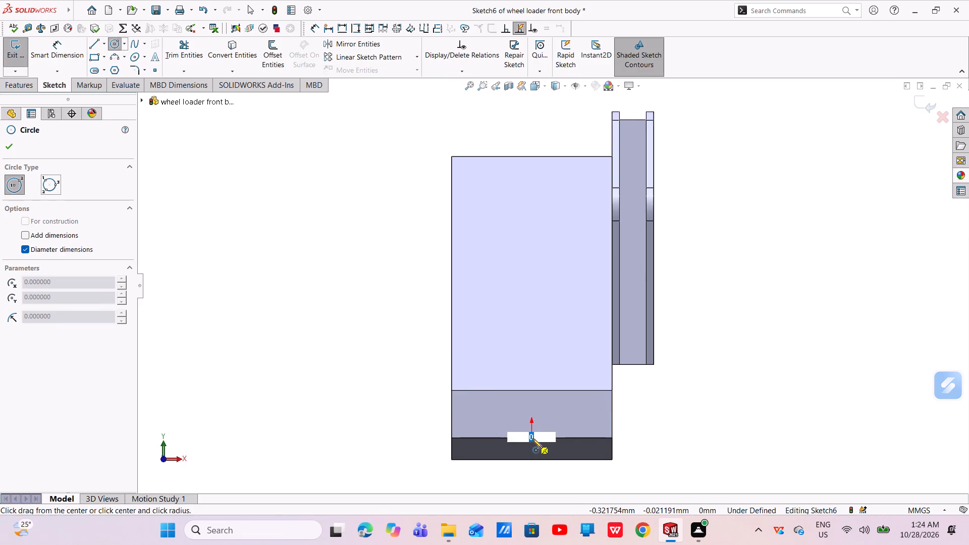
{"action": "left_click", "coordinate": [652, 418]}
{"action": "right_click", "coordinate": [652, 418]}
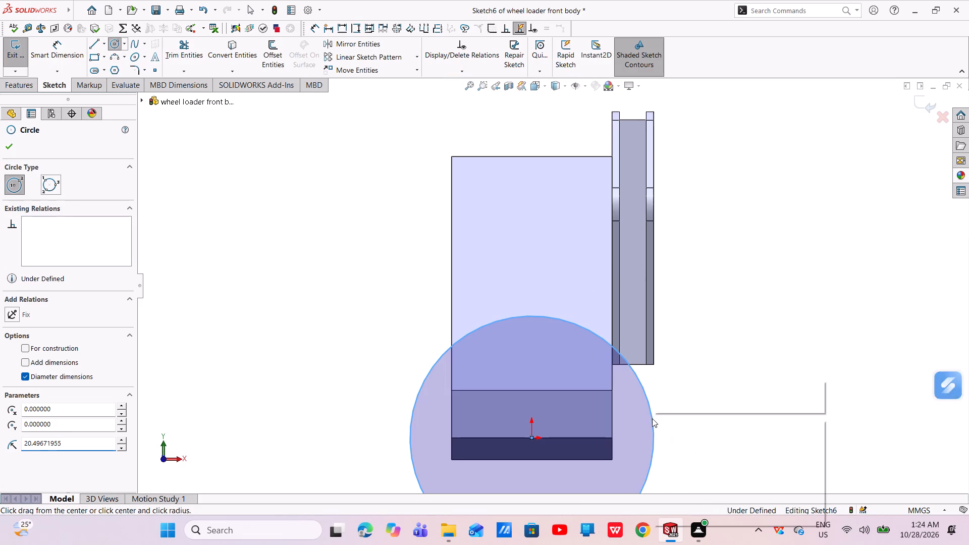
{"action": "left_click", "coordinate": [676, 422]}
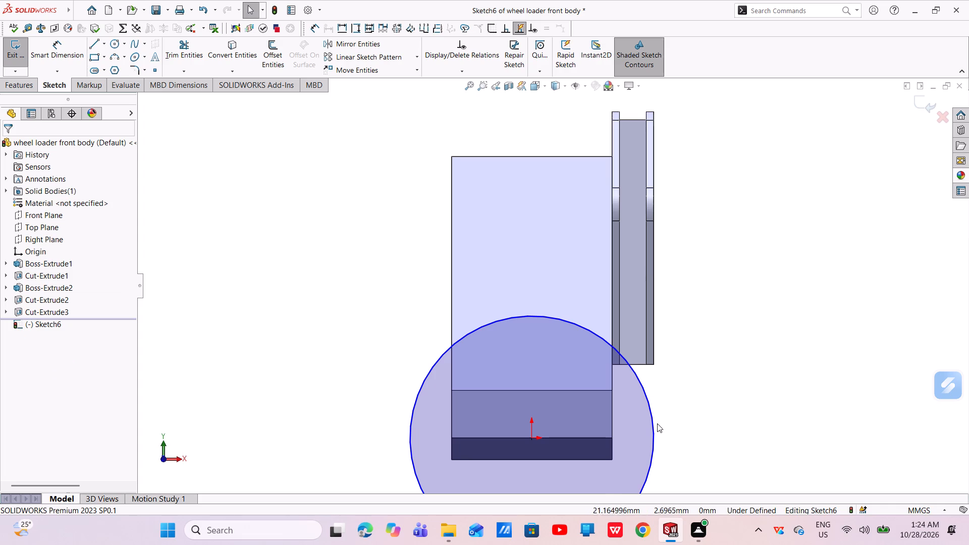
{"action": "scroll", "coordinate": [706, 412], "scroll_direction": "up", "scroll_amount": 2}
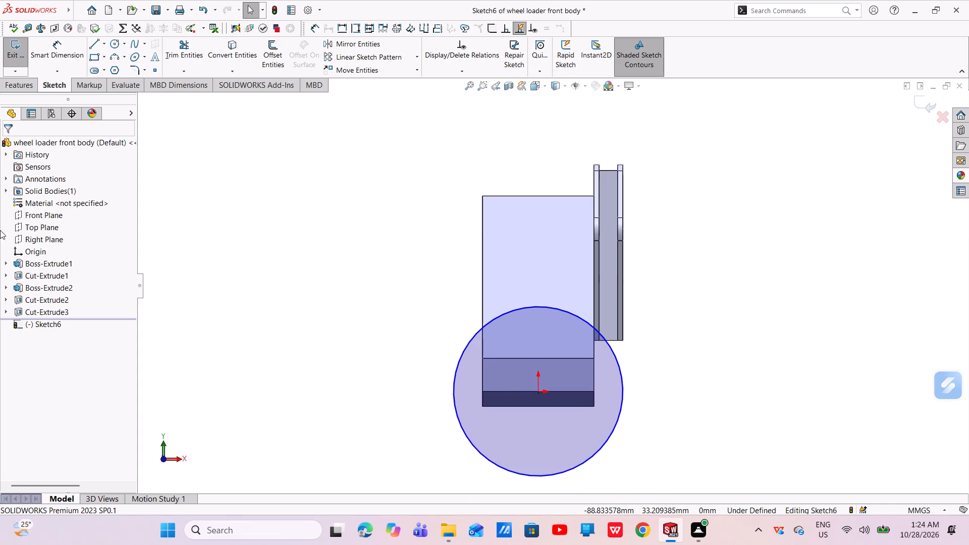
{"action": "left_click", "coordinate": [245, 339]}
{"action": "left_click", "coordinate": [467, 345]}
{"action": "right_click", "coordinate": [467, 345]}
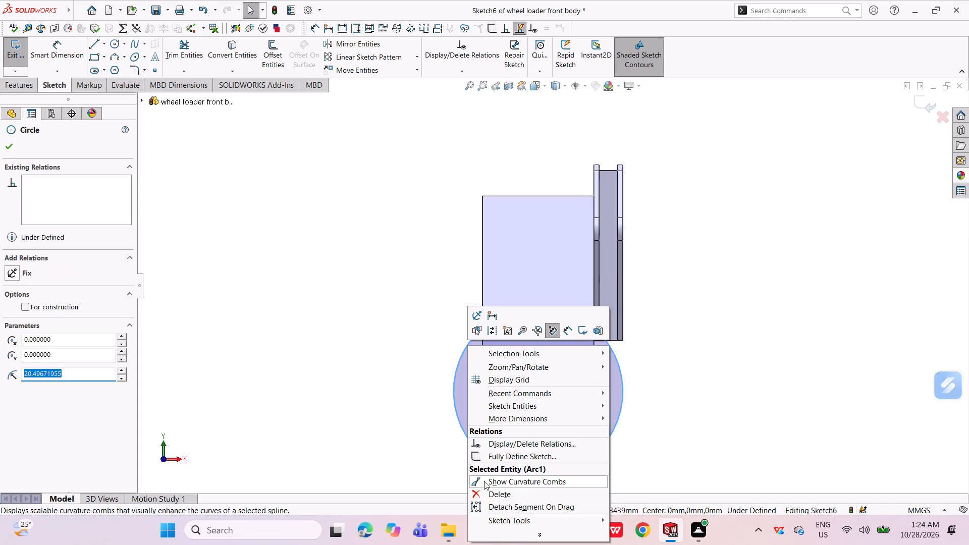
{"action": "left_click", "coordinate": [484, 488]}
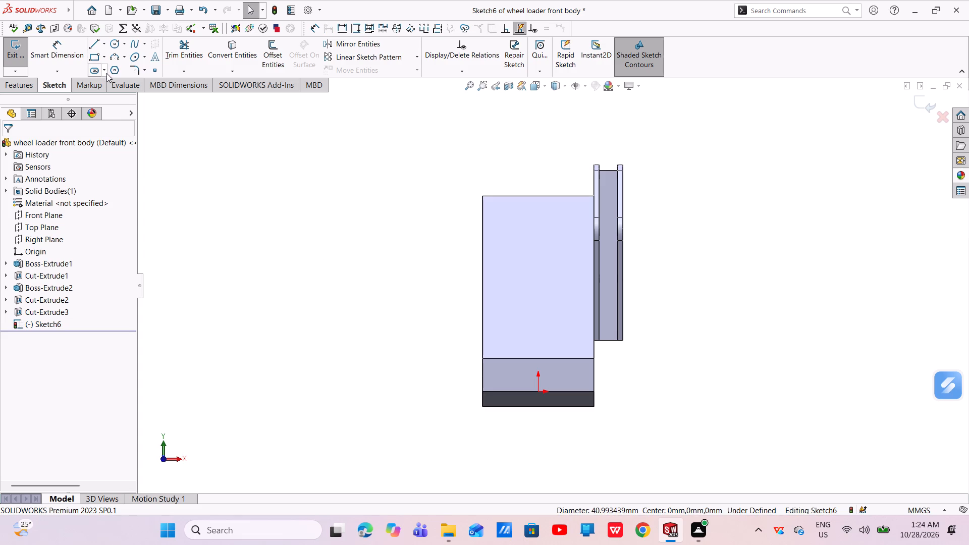
Sketch an upper semicircular centerpoint arc of about 10.6 mm radius, centred on the origin with its ends on the face's bottom edge.
{"action": "left_click", "coordinate": [123, 60]}
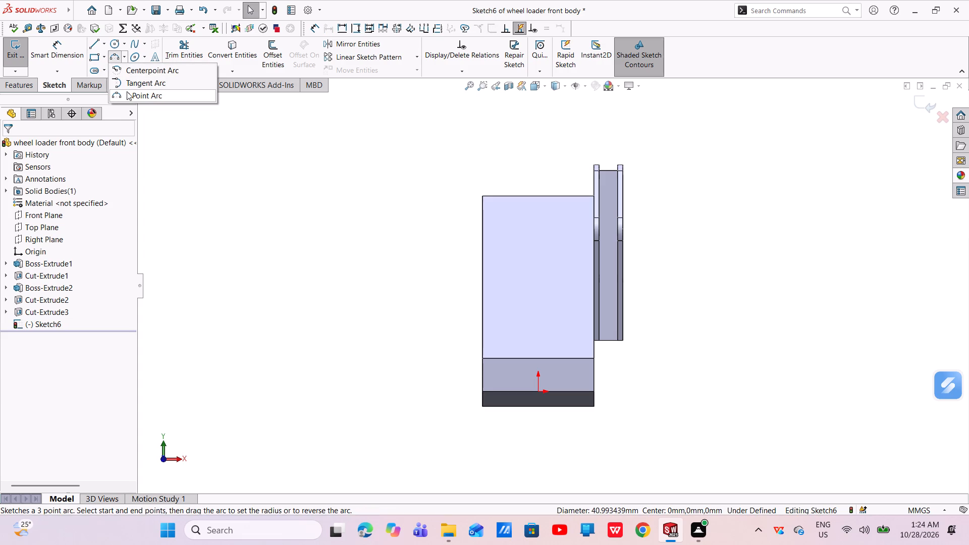
{"action": "left_click", "coordinate": [127, 68]}
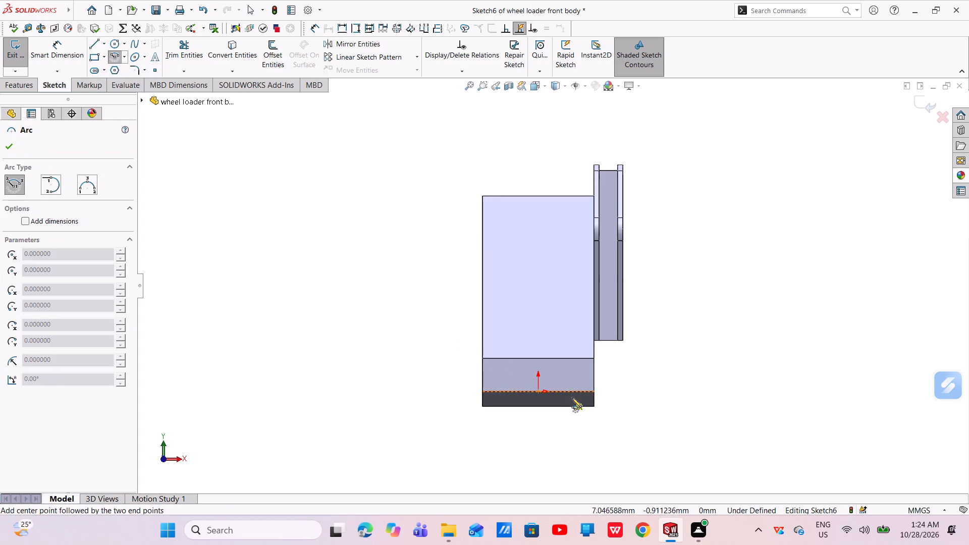
{"action": "left_click", "coordinate": [539, 391]}
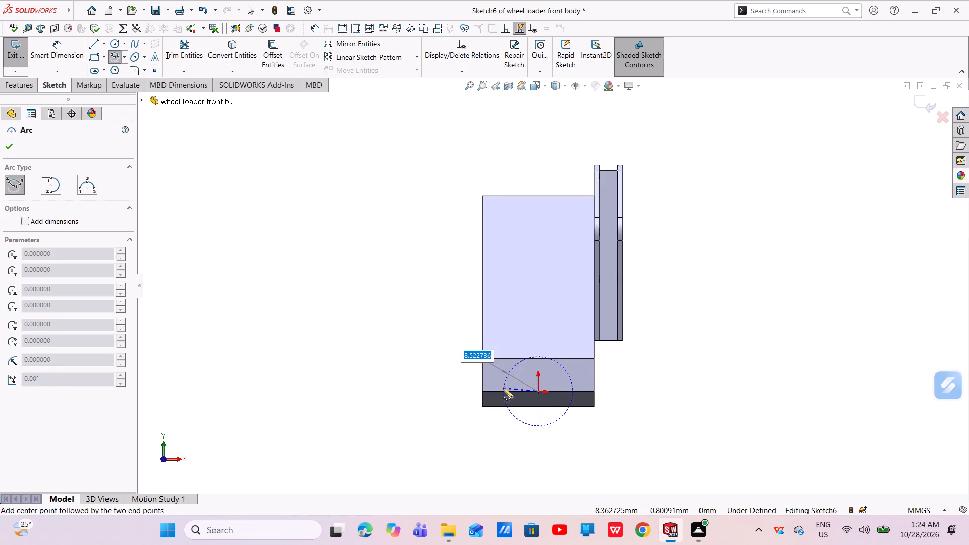
{"action": "left_click", "coordinate": [495, 391]}
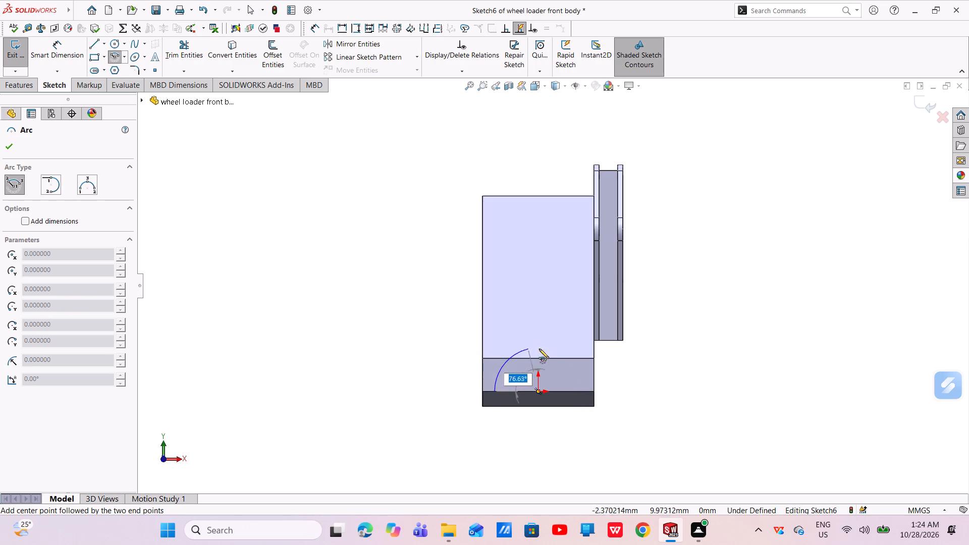
{"action": "left_click", "coordinate": [570, 393]}
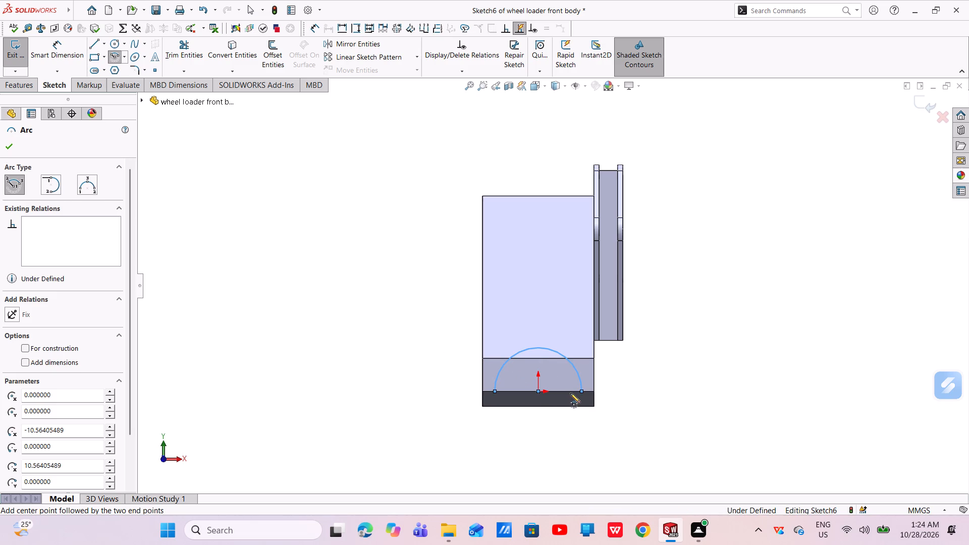
{"action": "left_click", "coordinate": [497, 392]}
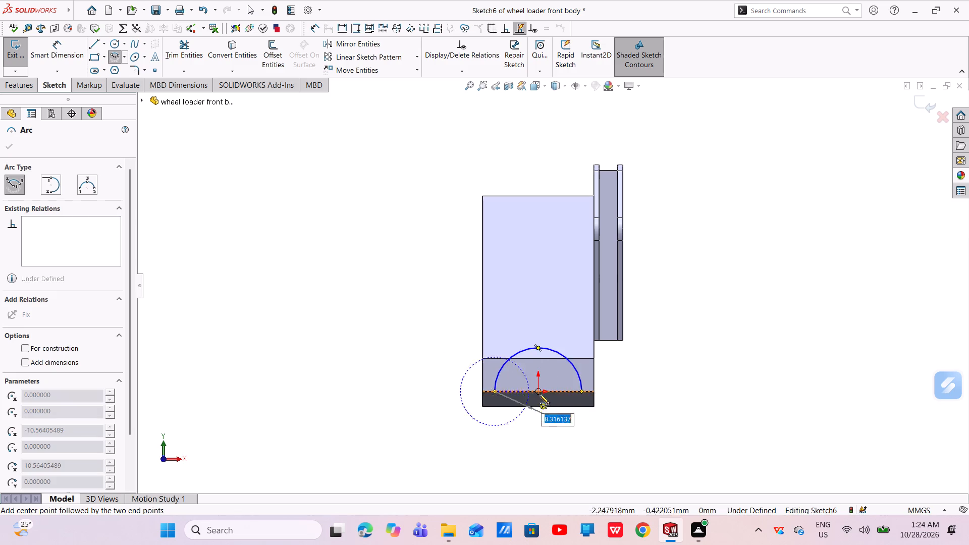
{"action": "right_click", "coordinate": [409, 391]}
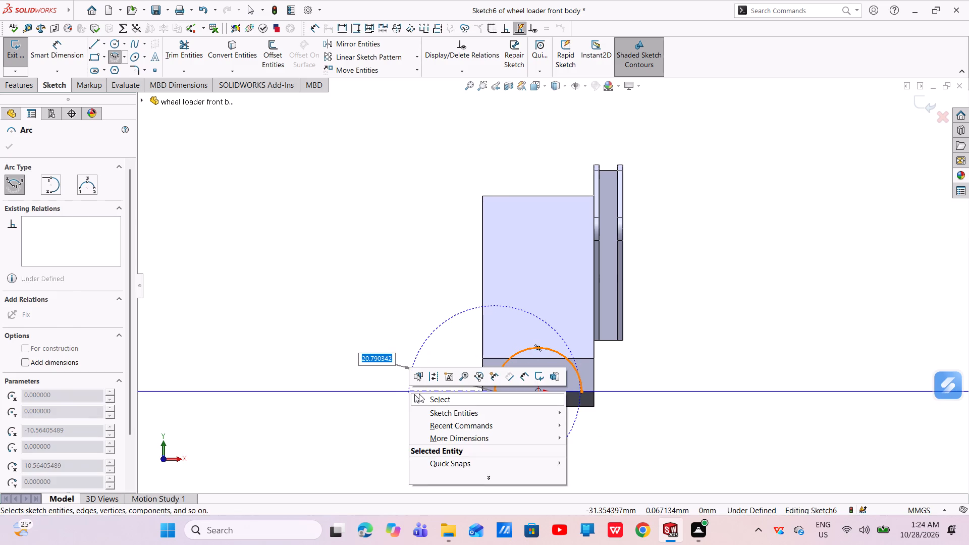
{"action": "left_click", "coordinate": [419, 394]}
Draw a straight line along the bottom edge between the arc's ends to close the semicircle.
{"action": "left_click", "coordinate": [91, 49]}
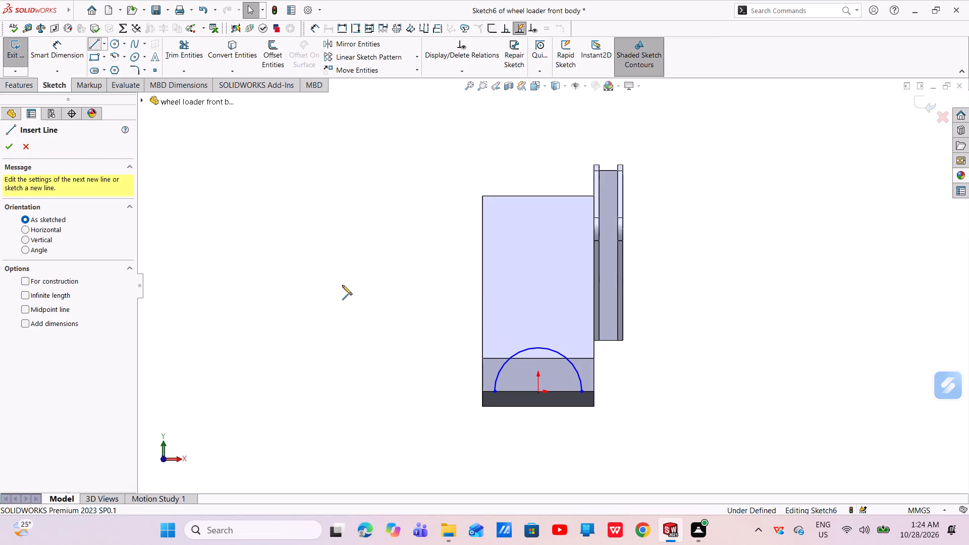
{"action": "scroll", "coordinate": [559, 399], "scroll_direction": "down", "scroll_amount": 5}
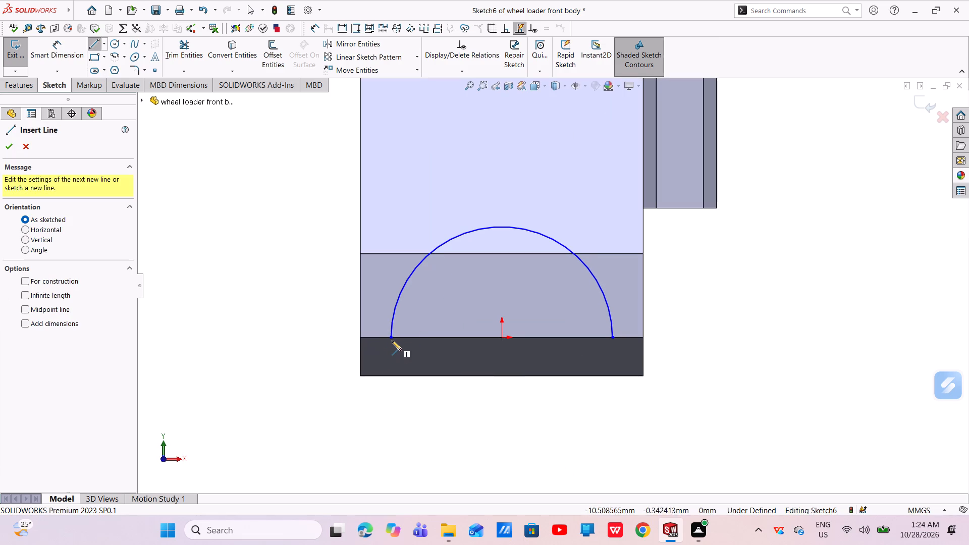
{"action": "left_click", "coordinate": [391, 340]}
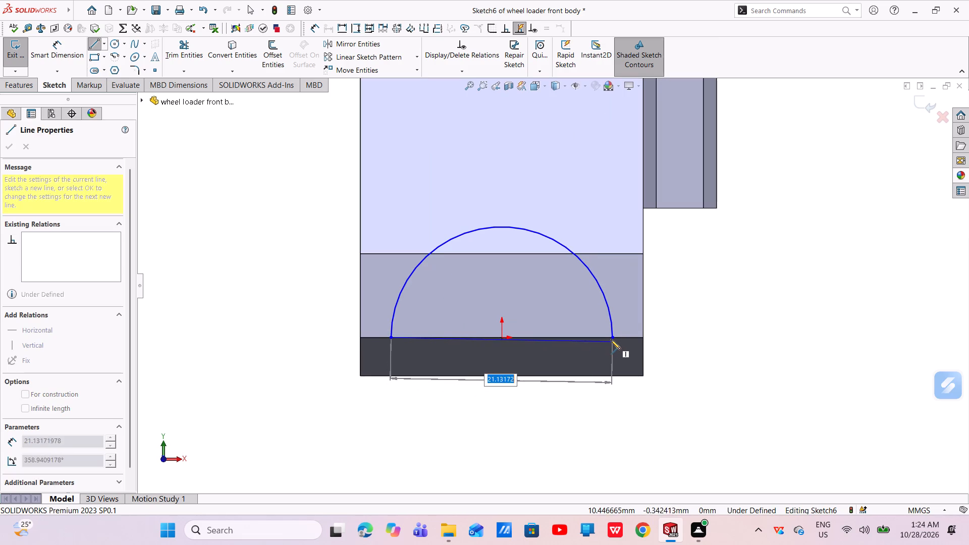
{"action": "left_click", "coordinate": [609, 336]}
{"action": "right_click", "coordinate": [609, 336]}
{"action": "left_click", "coordinate": [628, 348]}
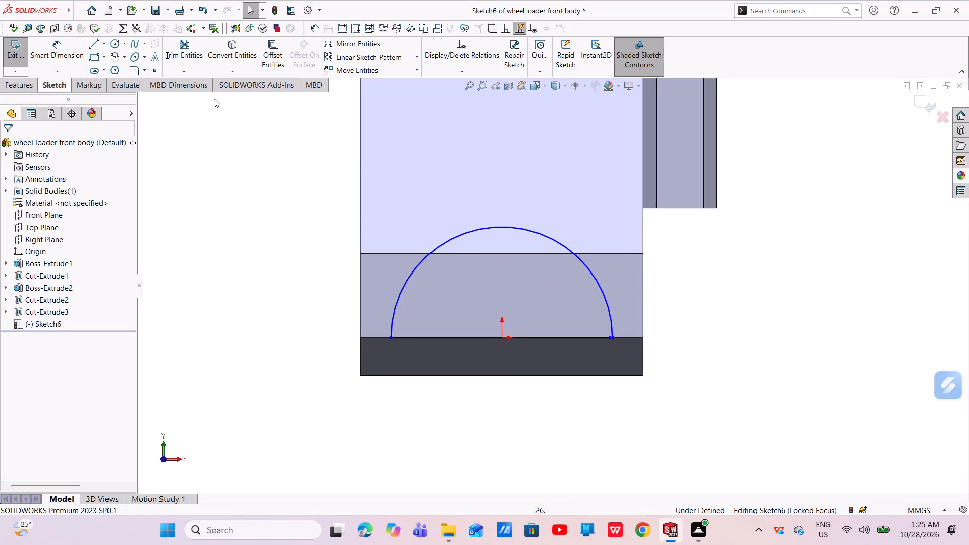
Dimension the arc's radius as 7.5 mm.
{"action": "left_click", "coordinate": [62, 58]}
{"action": "left_click", "coordinate": [610, 308]}
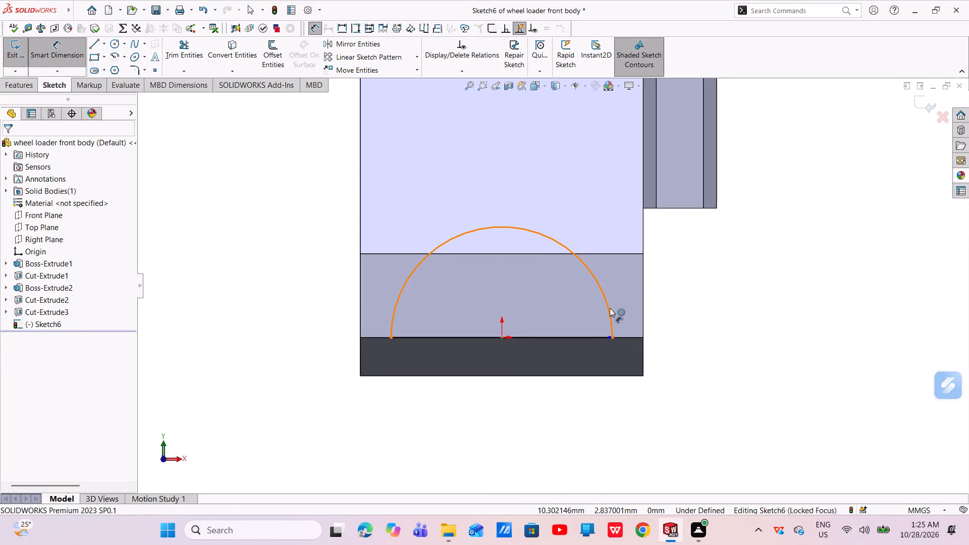
{"action": "left_click", "coordinate": [716, 292]}
{"action": "key", "text": "BackSpace"}
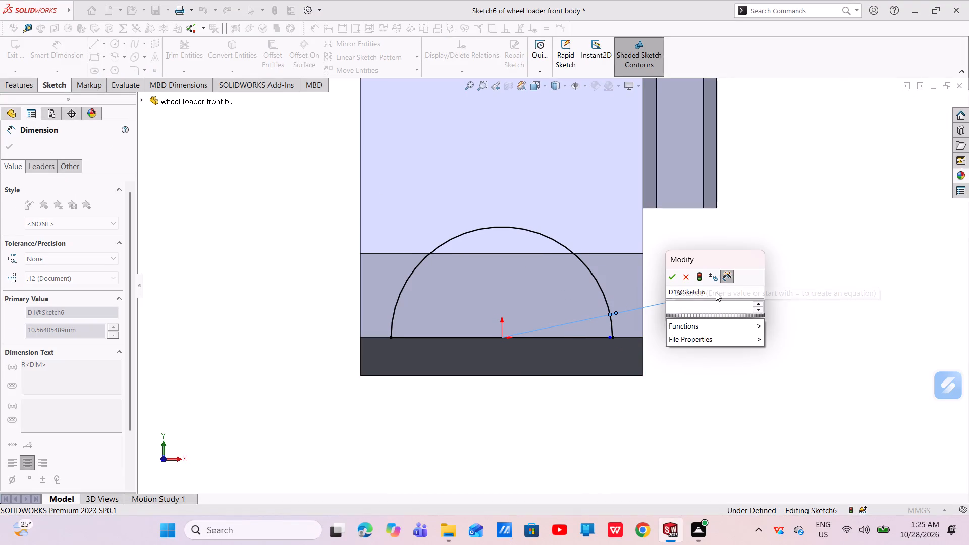
{"action": "type", "text": "7.5"}
{"action": "key", "text": "Return"}
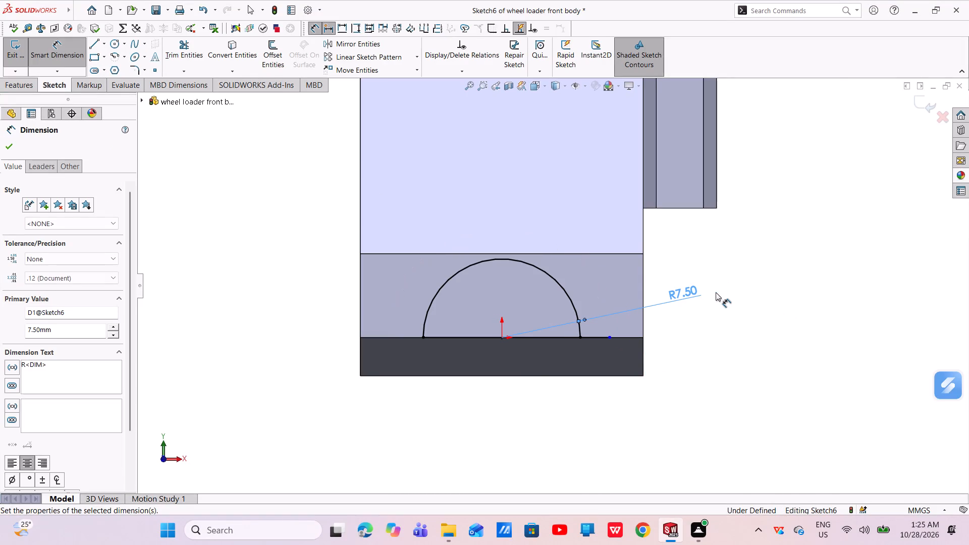
{"action": "left_click", "coordinate": [3, 147]}
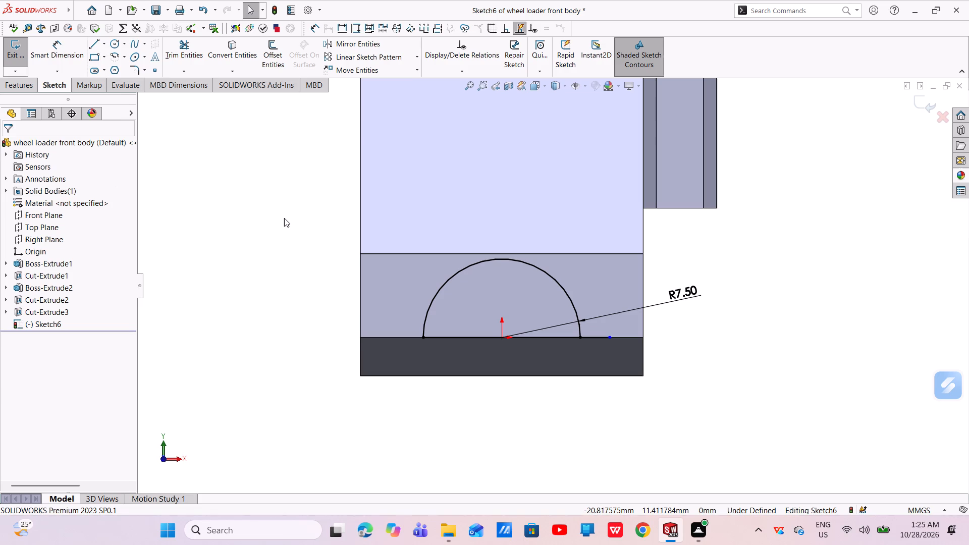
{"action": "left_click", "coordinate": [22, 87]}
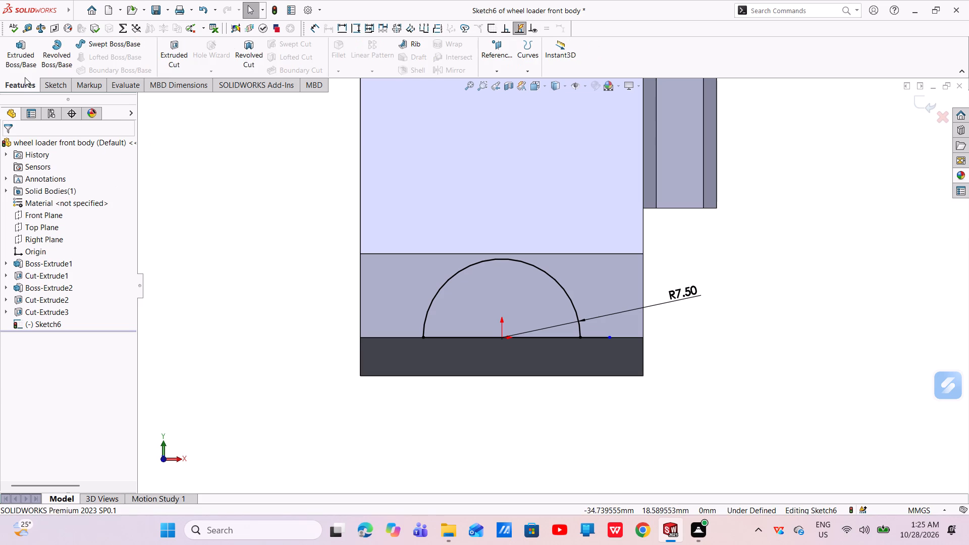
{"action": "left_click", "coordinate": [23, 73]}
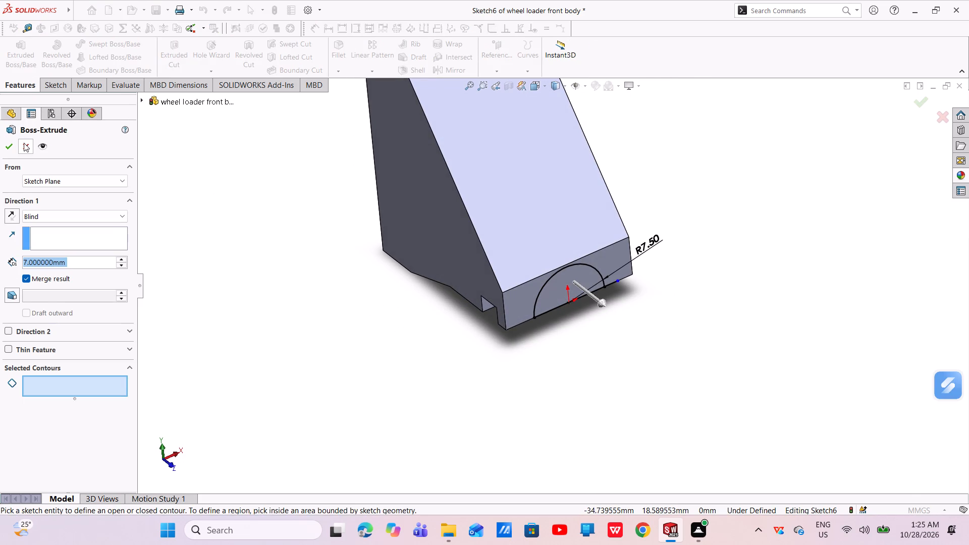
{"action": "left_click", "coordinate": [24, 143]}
Try to cut-extrude the semicircle sketch with an Up To Surface end condition ending at the underside notch's far wall.
{"action": "left_click", "coordinate": [182, 46]}
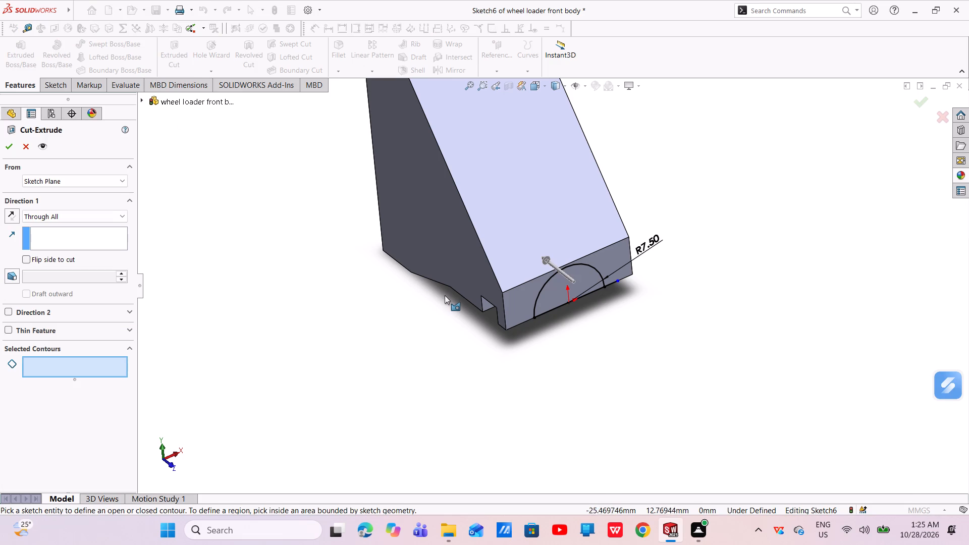
{"action": "middle_click_drag", "start_coordinate": [507, 308], "coordinate": [353, 303]}
{"action": "scroll", "coordinate": [507, 308], "scroll_direction": "down", "scroll_amount": 1}
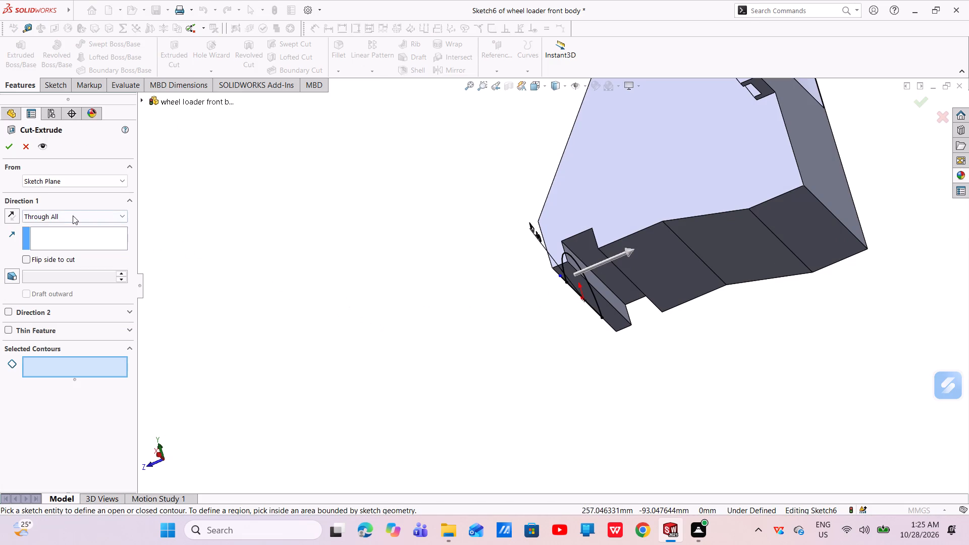
{"action": "left_click", "coordinate": [74, 219]}
{"action": "left_click", "coordinate": [63, 269]}
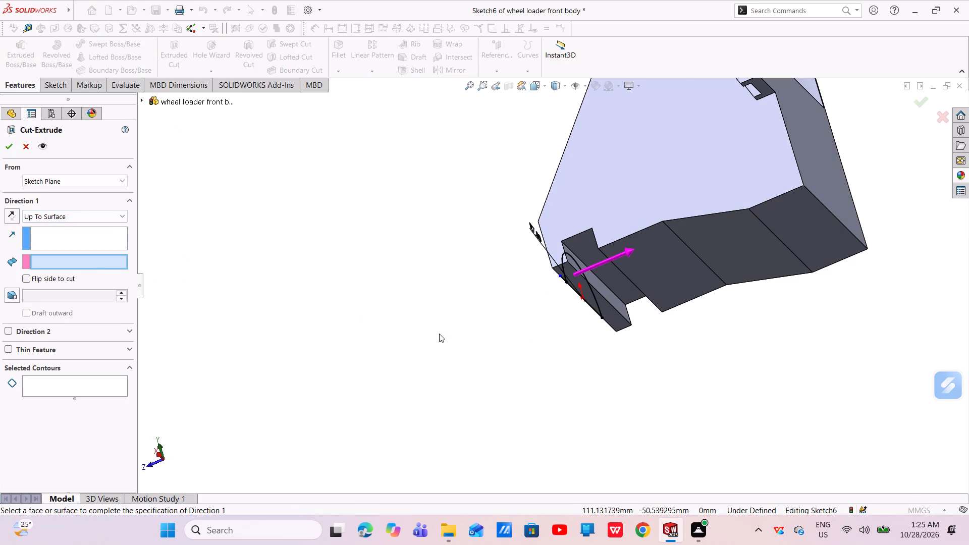
{"action": "scroll", "coordinate": [466, 331], "scroll_direction": "up", "scroll_amount": 3}
{"action": "middle_click_drag", "start_coordinate": [538, 328], "coordinate": [574, 312]}
{"action": "scroll", "coordinate": [605, 273], "scroll_direction": "down", "scroll_amount": 4}
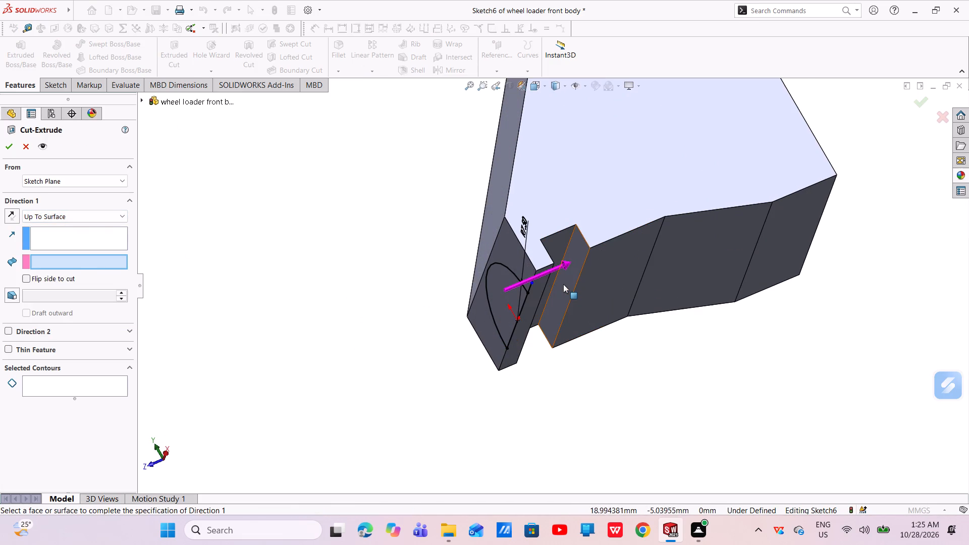
{"action": "left_click", "coordinate": [563, 284]}
{"action": "left_click", "coordinate": [4, 151]}
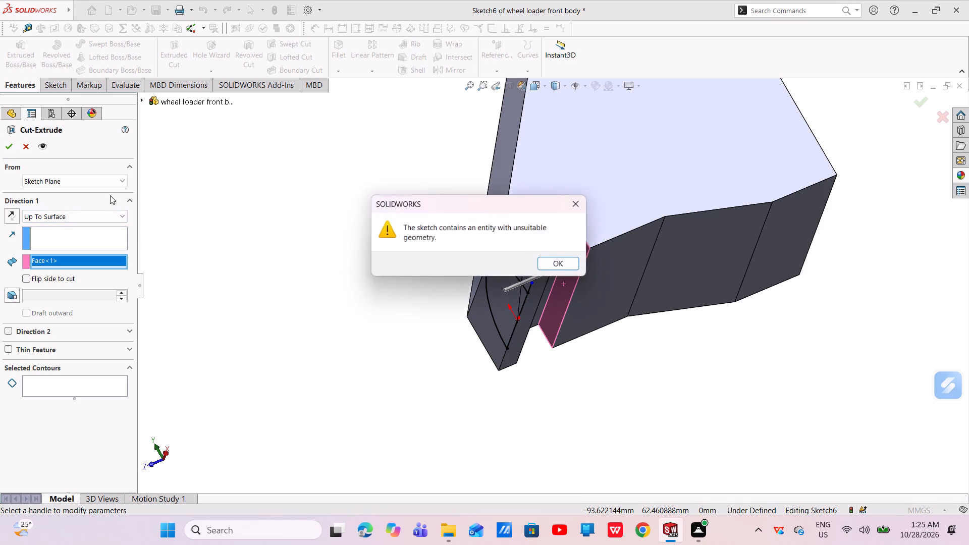
{"action": "left_click", "coordinate": [577, 198]}
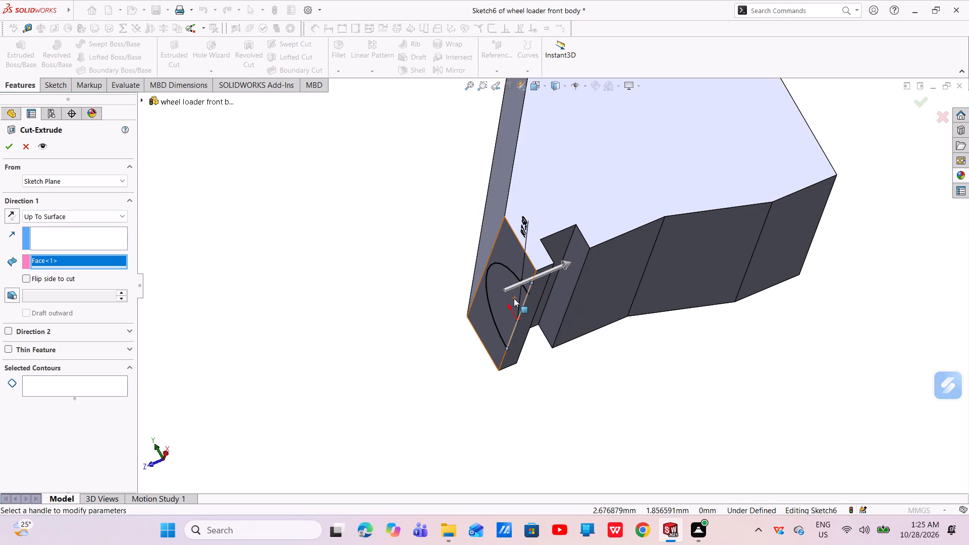
Choose the closed semicircular region as the cut contour and cut it up to the underside notch's far wall.
{"action": "left_click", "coordinate": [72, 388]}
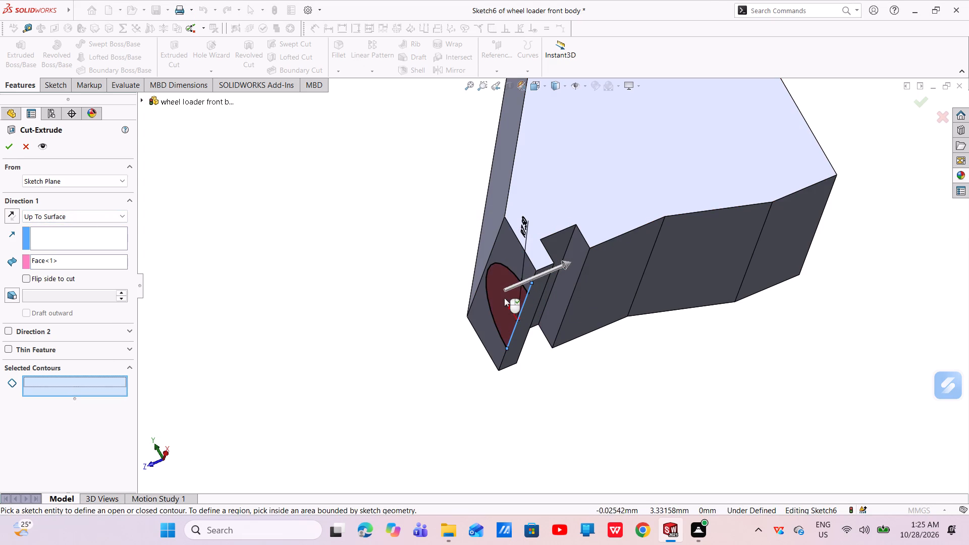
{"action": "left_click", "coordinate": [504, 298]}
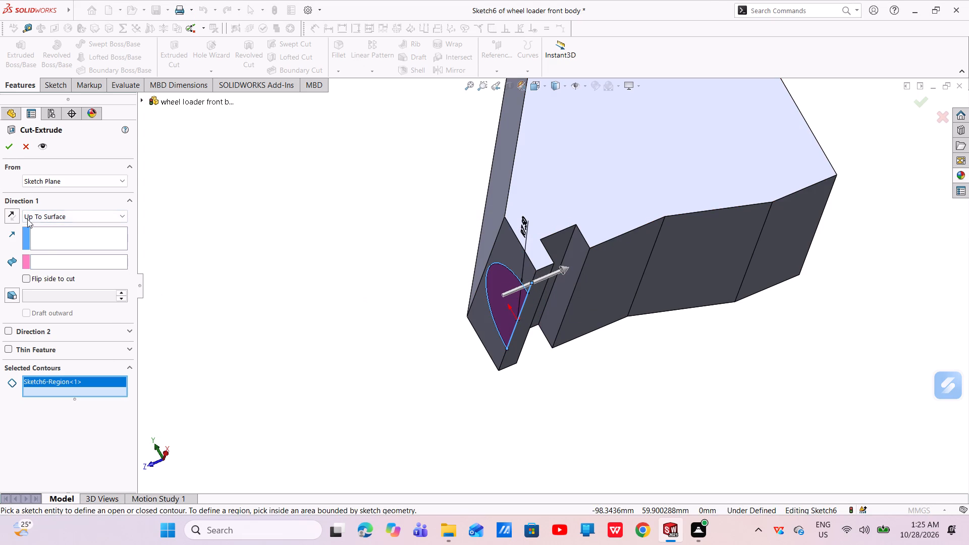
{"action": "left_click", "coordinate": [65, 261]}
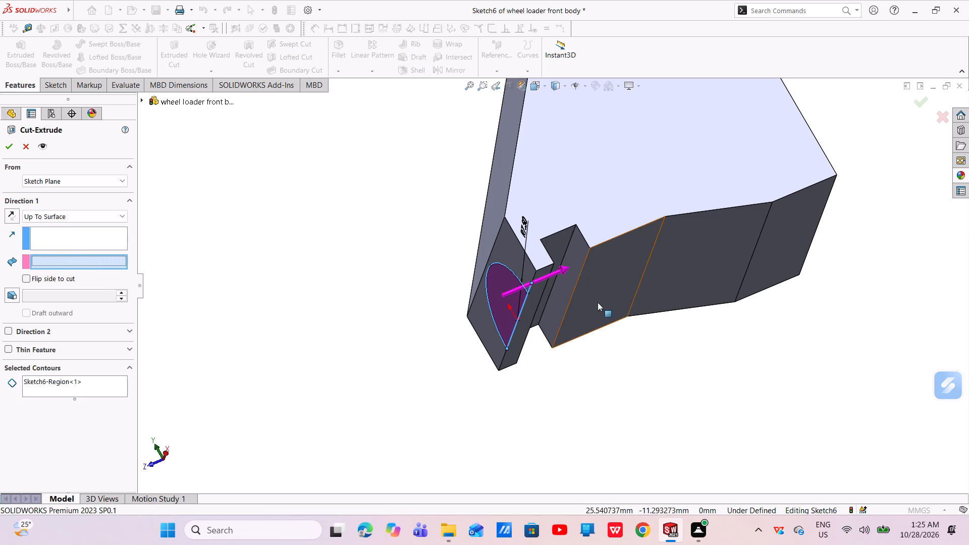
{"action": "left_click", "coordinate": [574, 277]}
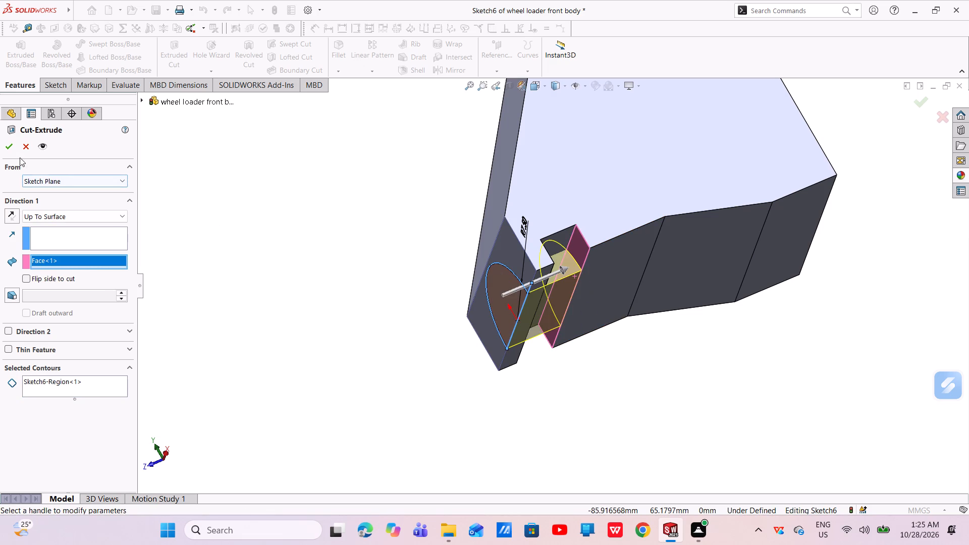
{"action": "left_click", "coordinate": [11, 148]}
Fillet the two 5 mm edges where the semicircular cut's ends meet the notch's inner face, with a symmetric 10 mm radius.
{"action": "scroll", "coordinate": [581, 279], "scroll_direction": "down", "scroll_amount": 4}
{"action": "scroll", "coordinate": [562, 287], "scroll_direction": "up", "scroll_amount": 3}
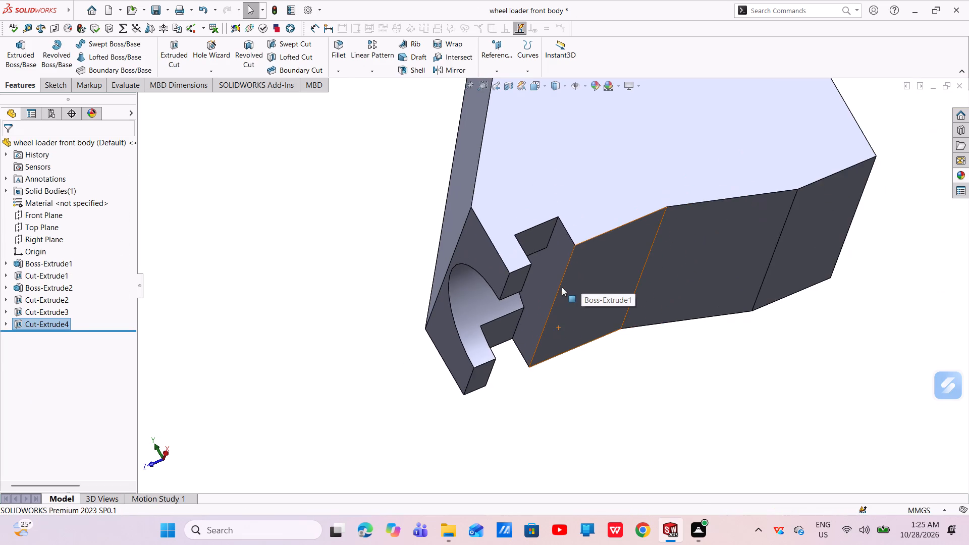
{"action": "middle_click_drag", "start_coordinate": [475, 317], "coordinate": [552, 329]}
{"action": "scroll", "coordinate": [536, 365], "scroll_direction": "up", "scroll_amount": 2}
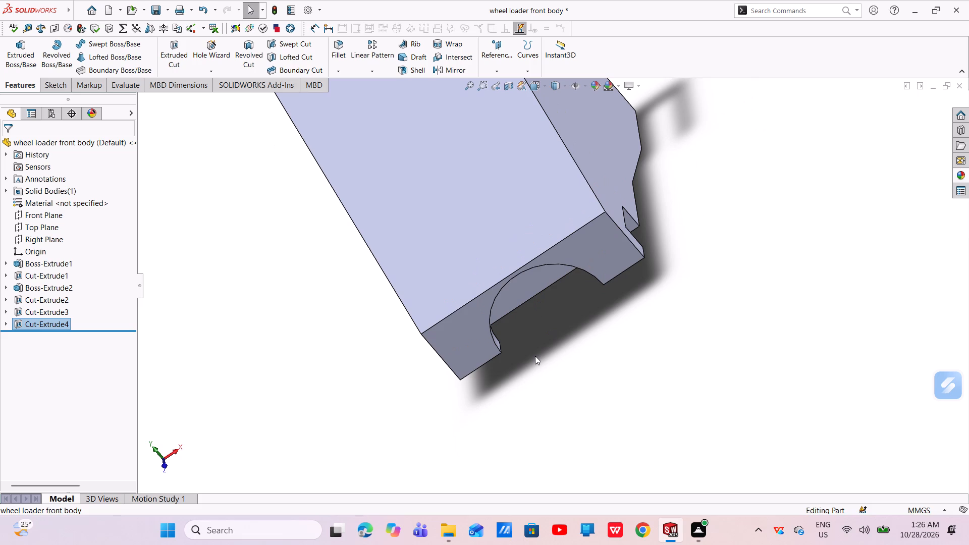
{"action": "left_click", "coordinate": [336, 68]}
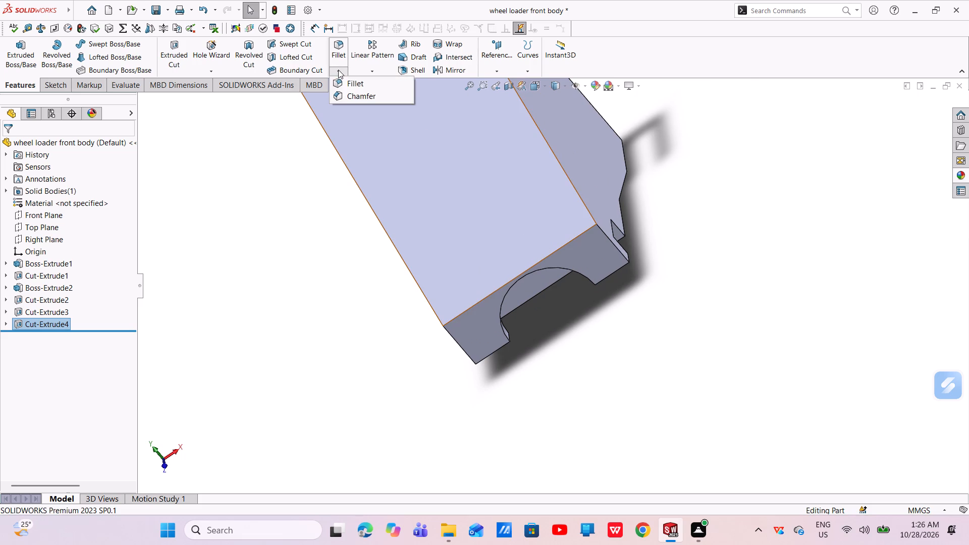
{"action": "left_click", "coordinate": [343, 79]}
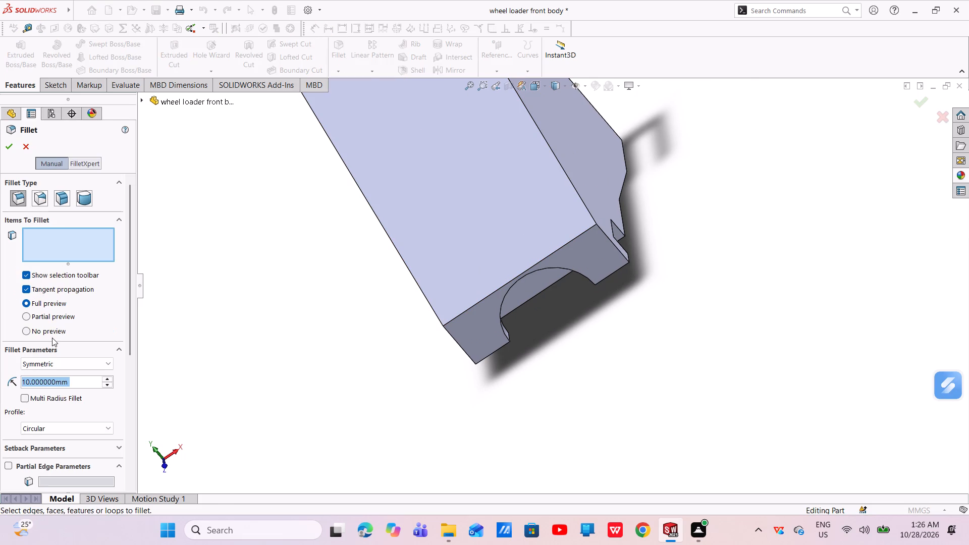
{"action": "middle_click_drag", "start_coordinate": [561, 358], "coordinate": [516, 204]}
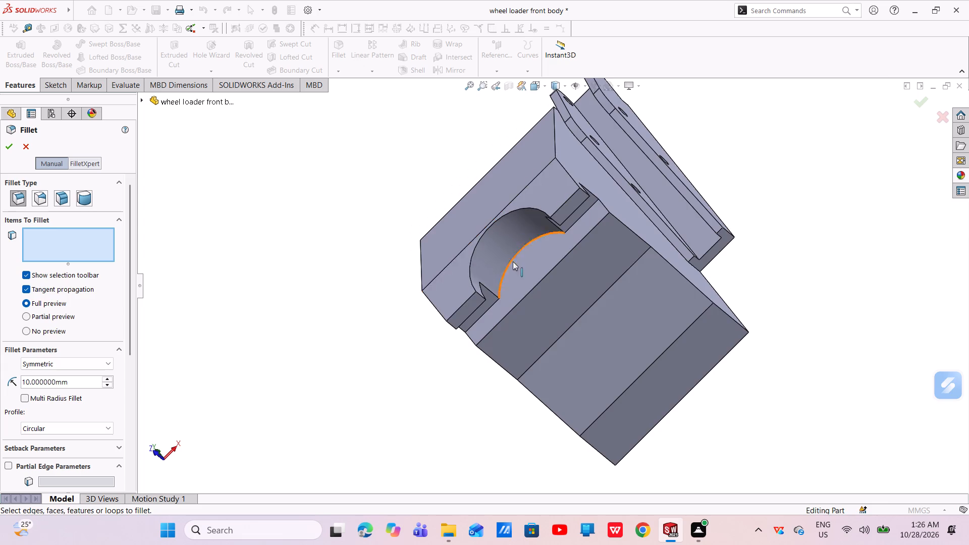
{"action": "scroll", "coordinate": [512, 264], "scroll_direction": "down", "scroll_amount": 5}
{"action": "left_click", "coordinate": [469, 338]}
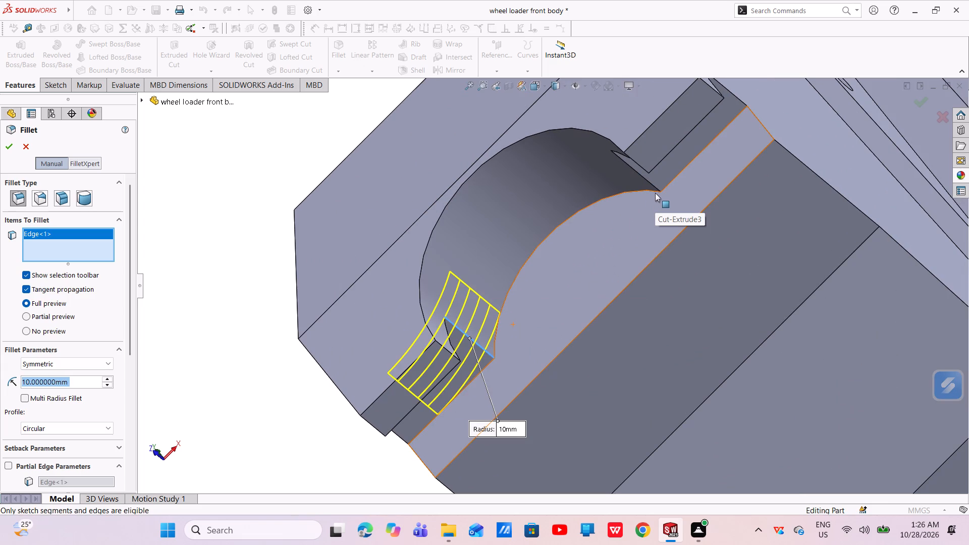
{"action": "left_click", "coordinate": [647, 181]}
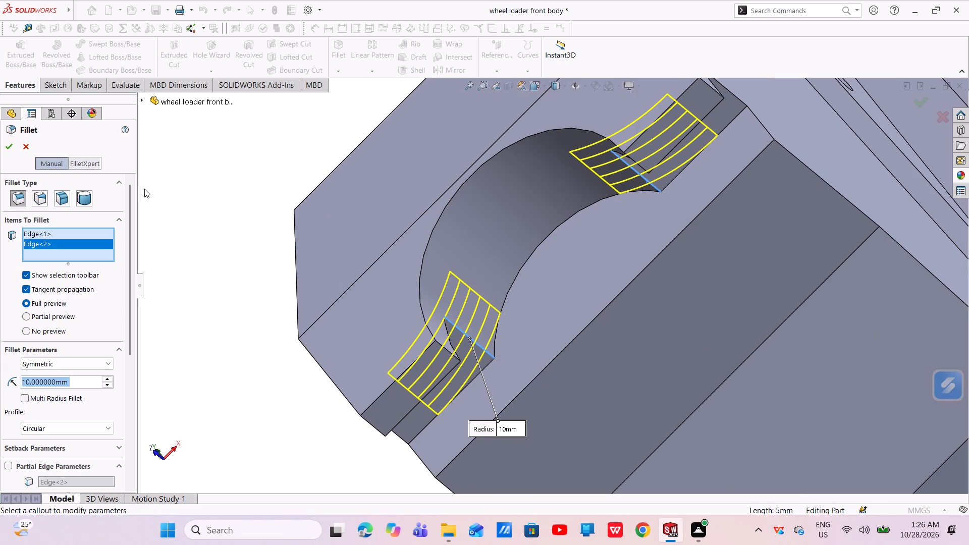
{"action": "left_click", "coordinate": [9, 148]}
{"action": "scroll", "coordinate": [527, 332], "scroll_direction": "up", "scroll_amount": 3}
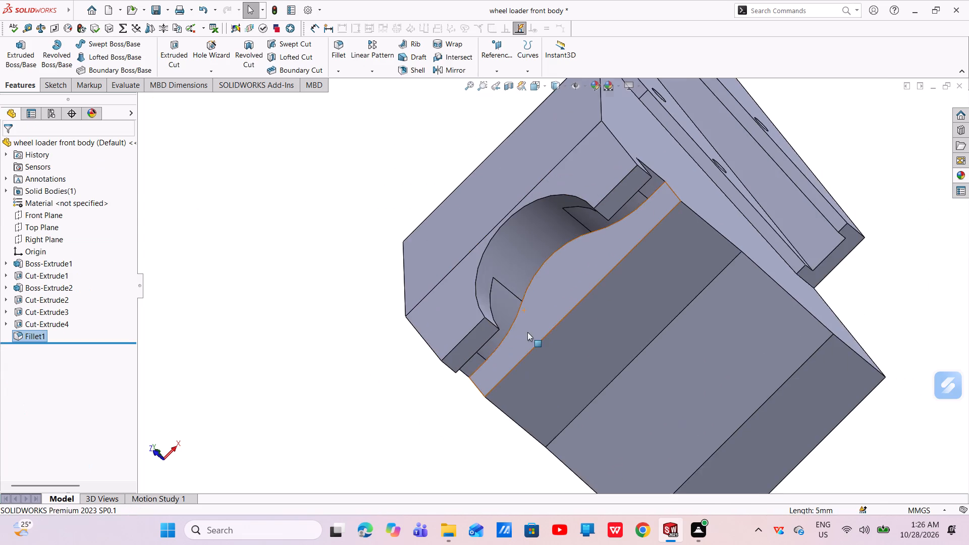
{"action": "middle_click_drag", "start_coordinate": [519, 269], "coordinate": [640, 294]}
{"action": "middle_click_drag", "start_coordinate": [629, 308], "coordinate": [557, 318]}
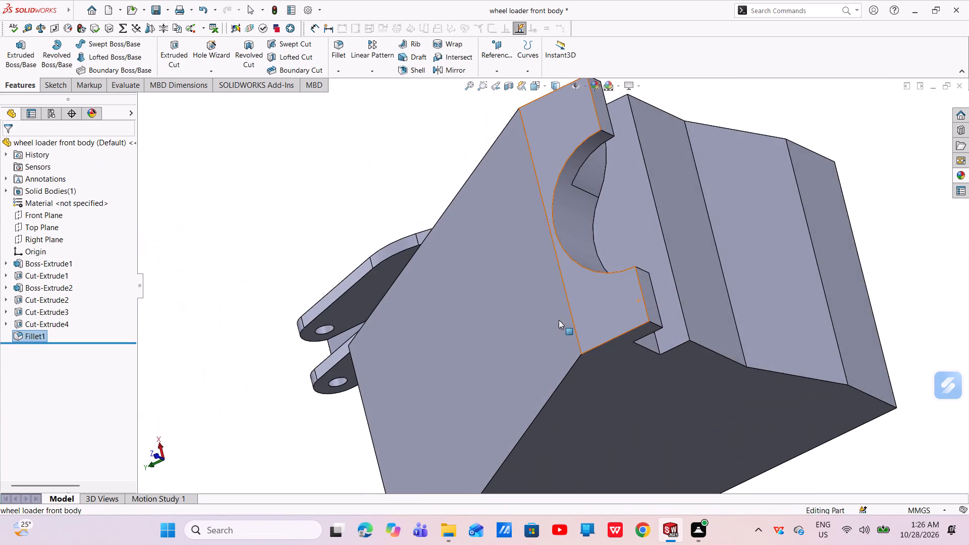
{"action": "scroll", "coordinate": [586, 246], "scroll_direction": "up", "scroll_amount": 2}
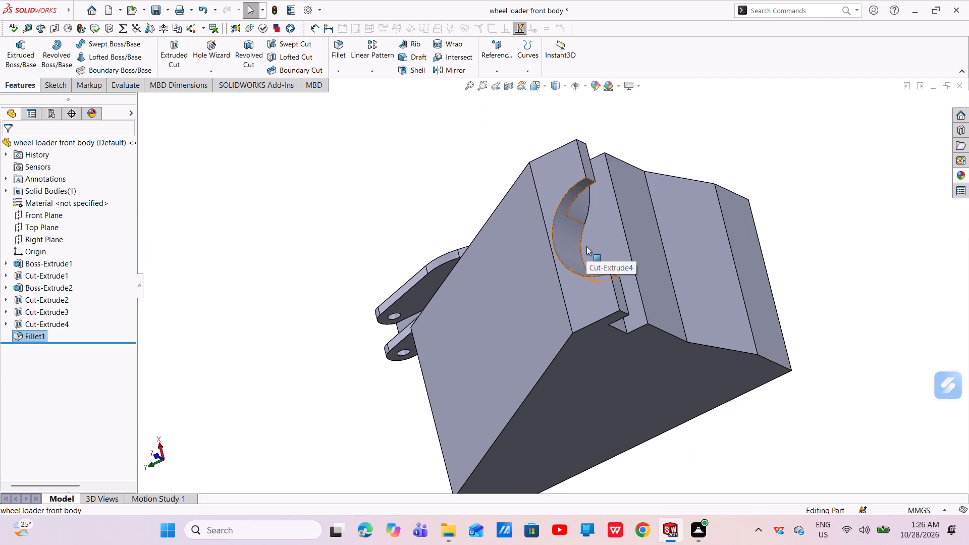
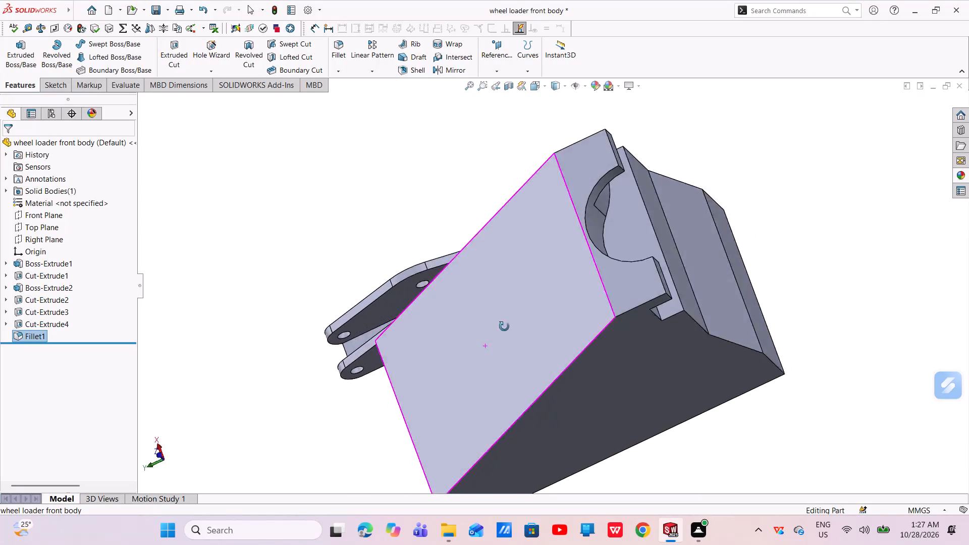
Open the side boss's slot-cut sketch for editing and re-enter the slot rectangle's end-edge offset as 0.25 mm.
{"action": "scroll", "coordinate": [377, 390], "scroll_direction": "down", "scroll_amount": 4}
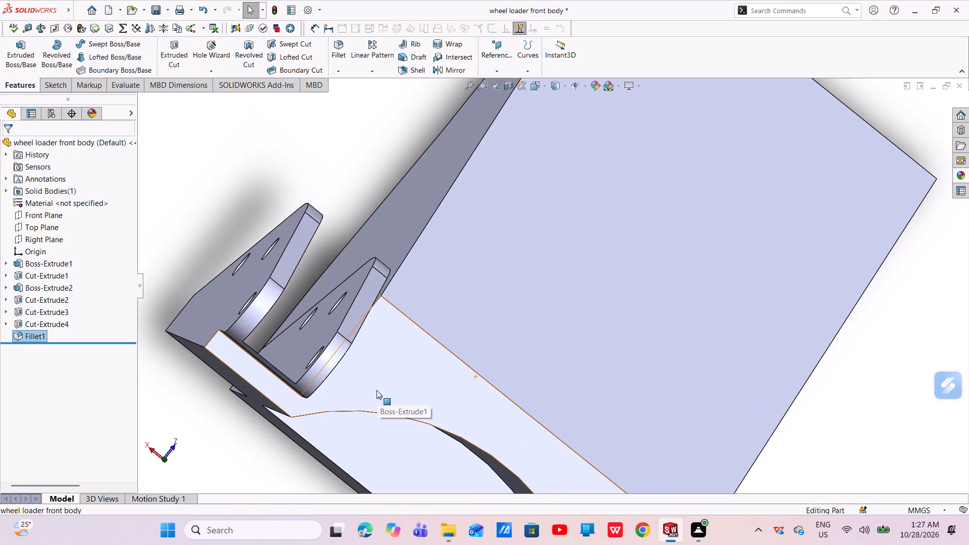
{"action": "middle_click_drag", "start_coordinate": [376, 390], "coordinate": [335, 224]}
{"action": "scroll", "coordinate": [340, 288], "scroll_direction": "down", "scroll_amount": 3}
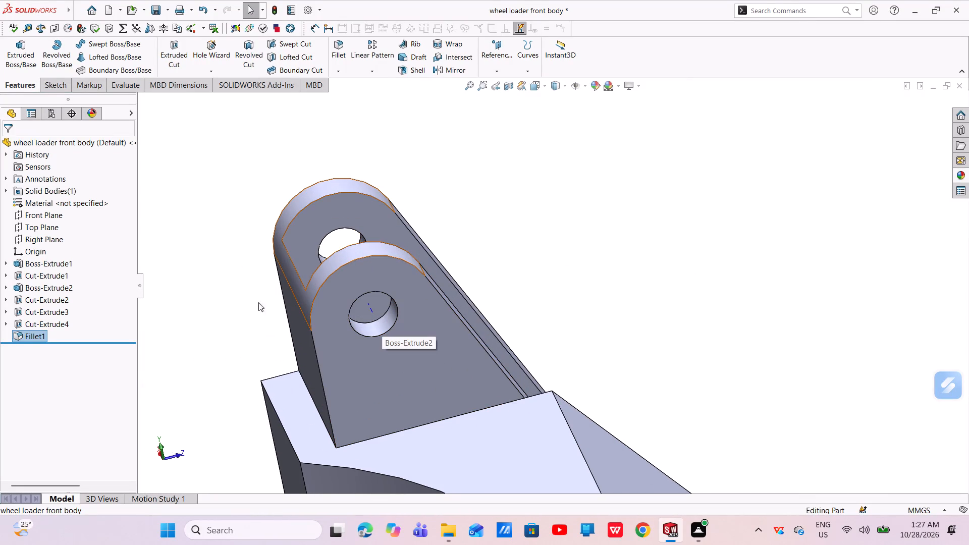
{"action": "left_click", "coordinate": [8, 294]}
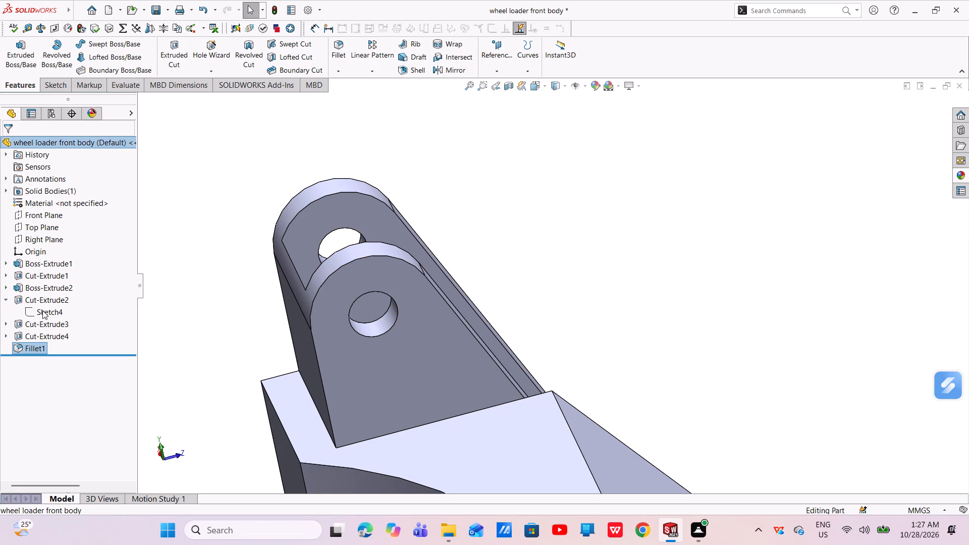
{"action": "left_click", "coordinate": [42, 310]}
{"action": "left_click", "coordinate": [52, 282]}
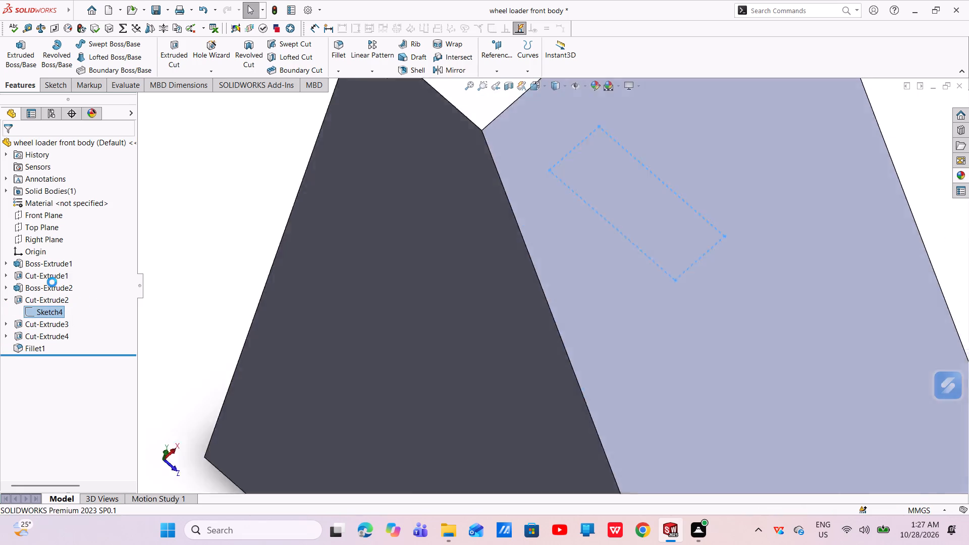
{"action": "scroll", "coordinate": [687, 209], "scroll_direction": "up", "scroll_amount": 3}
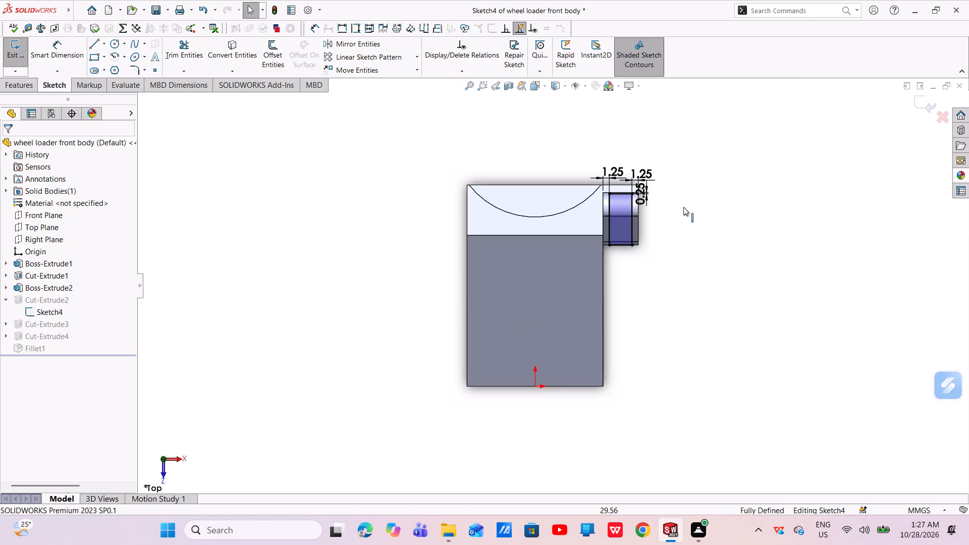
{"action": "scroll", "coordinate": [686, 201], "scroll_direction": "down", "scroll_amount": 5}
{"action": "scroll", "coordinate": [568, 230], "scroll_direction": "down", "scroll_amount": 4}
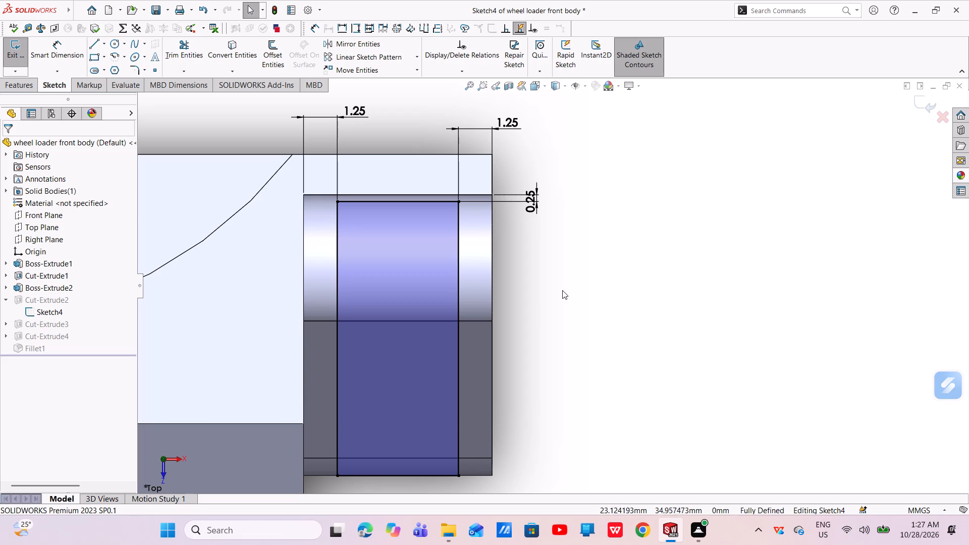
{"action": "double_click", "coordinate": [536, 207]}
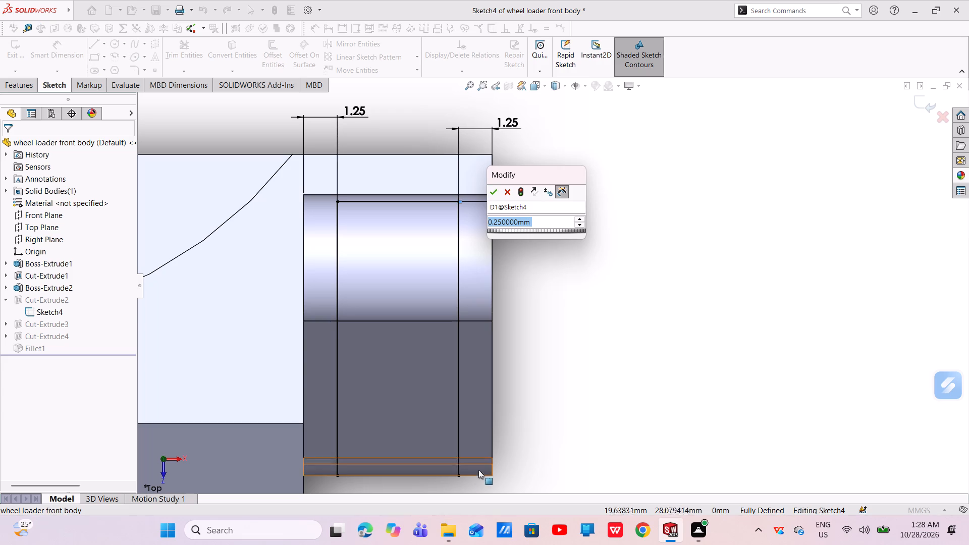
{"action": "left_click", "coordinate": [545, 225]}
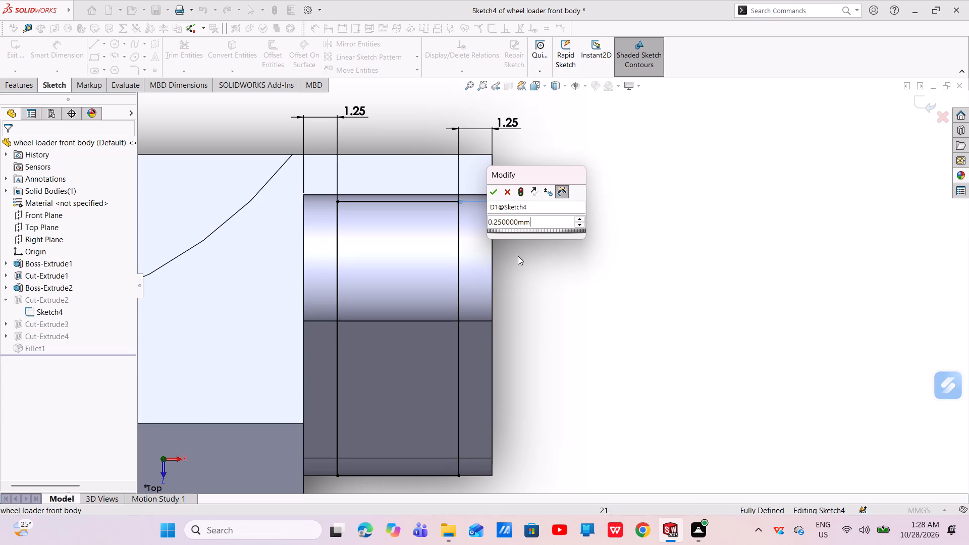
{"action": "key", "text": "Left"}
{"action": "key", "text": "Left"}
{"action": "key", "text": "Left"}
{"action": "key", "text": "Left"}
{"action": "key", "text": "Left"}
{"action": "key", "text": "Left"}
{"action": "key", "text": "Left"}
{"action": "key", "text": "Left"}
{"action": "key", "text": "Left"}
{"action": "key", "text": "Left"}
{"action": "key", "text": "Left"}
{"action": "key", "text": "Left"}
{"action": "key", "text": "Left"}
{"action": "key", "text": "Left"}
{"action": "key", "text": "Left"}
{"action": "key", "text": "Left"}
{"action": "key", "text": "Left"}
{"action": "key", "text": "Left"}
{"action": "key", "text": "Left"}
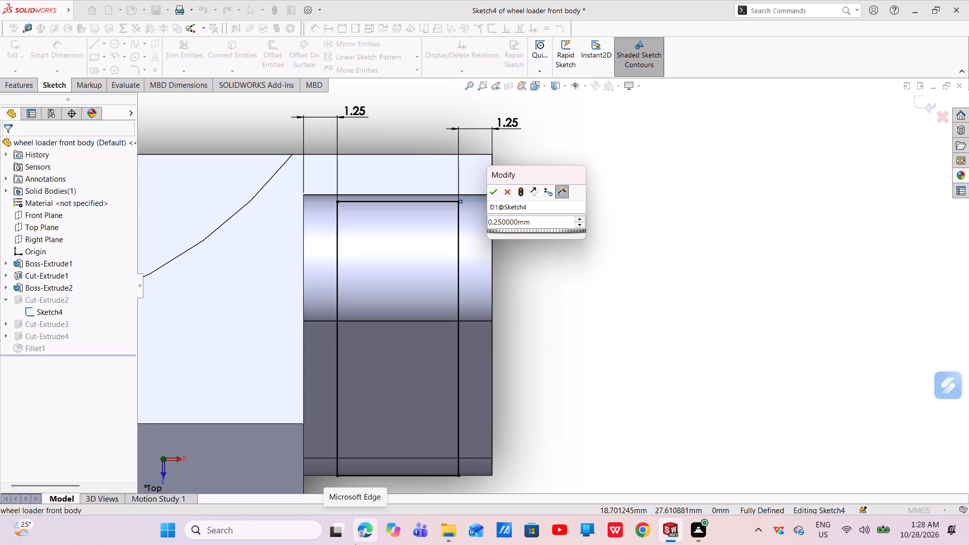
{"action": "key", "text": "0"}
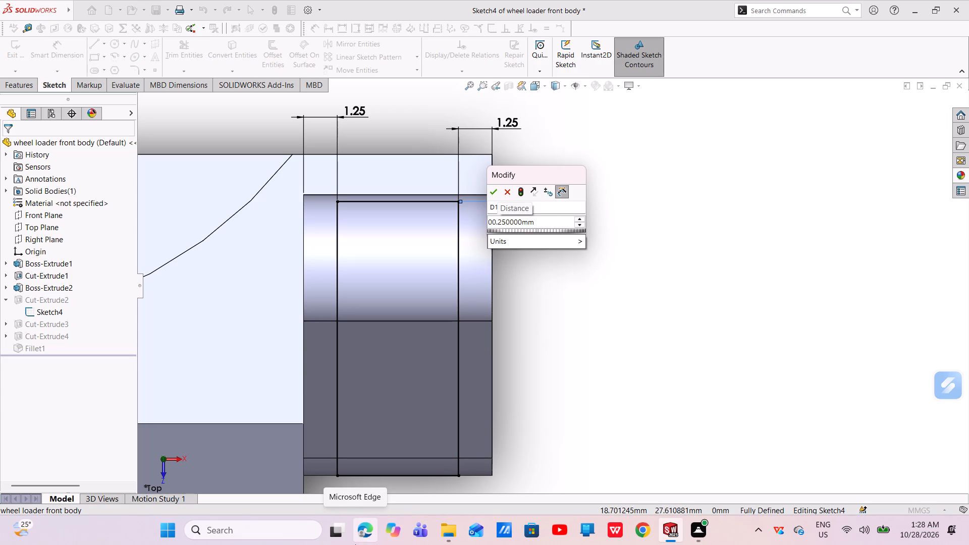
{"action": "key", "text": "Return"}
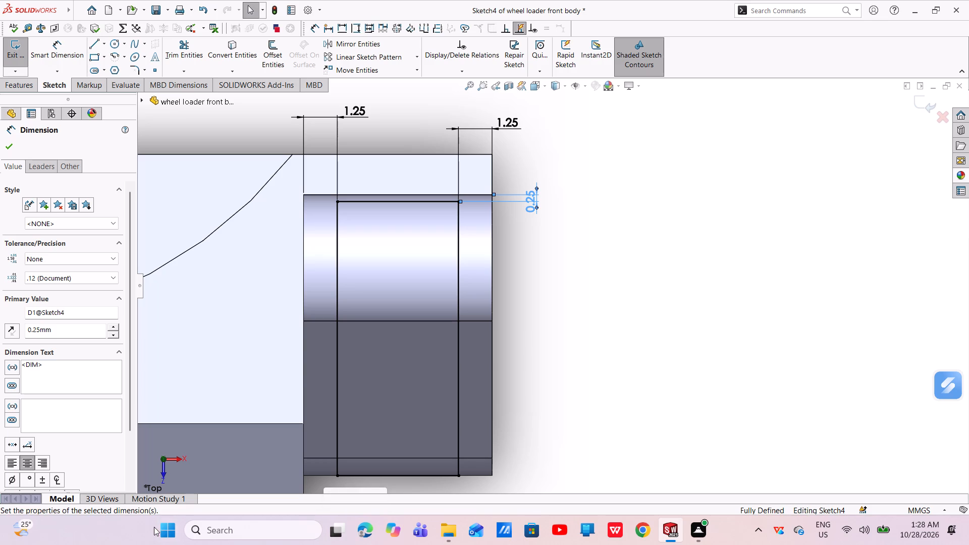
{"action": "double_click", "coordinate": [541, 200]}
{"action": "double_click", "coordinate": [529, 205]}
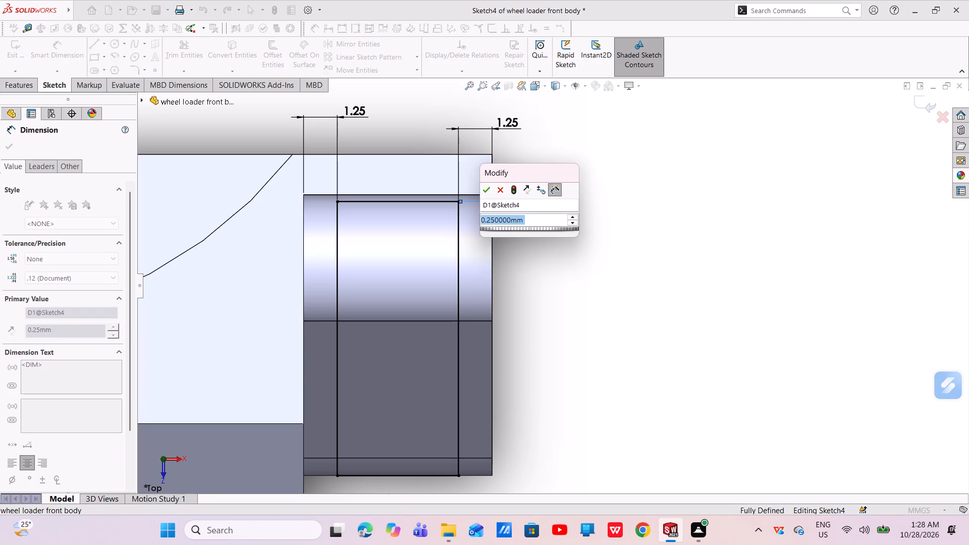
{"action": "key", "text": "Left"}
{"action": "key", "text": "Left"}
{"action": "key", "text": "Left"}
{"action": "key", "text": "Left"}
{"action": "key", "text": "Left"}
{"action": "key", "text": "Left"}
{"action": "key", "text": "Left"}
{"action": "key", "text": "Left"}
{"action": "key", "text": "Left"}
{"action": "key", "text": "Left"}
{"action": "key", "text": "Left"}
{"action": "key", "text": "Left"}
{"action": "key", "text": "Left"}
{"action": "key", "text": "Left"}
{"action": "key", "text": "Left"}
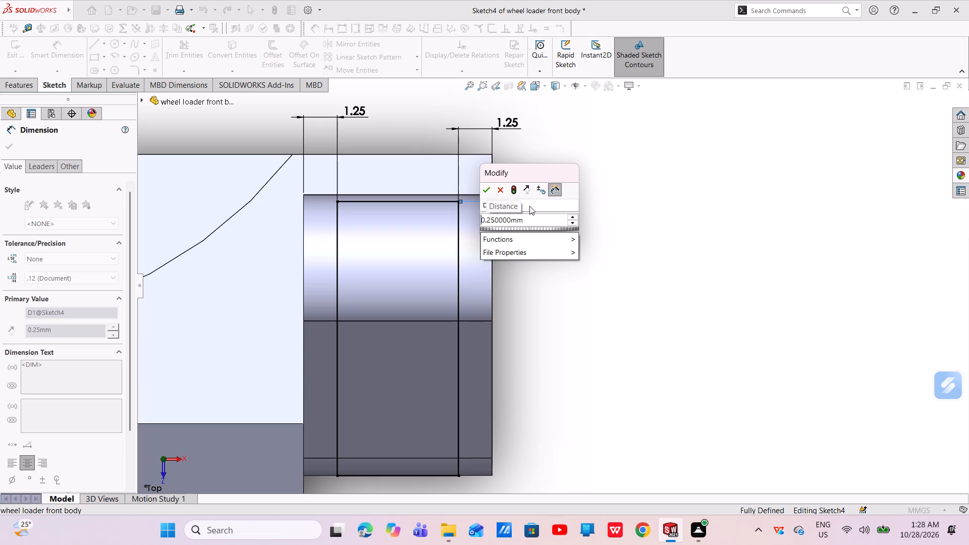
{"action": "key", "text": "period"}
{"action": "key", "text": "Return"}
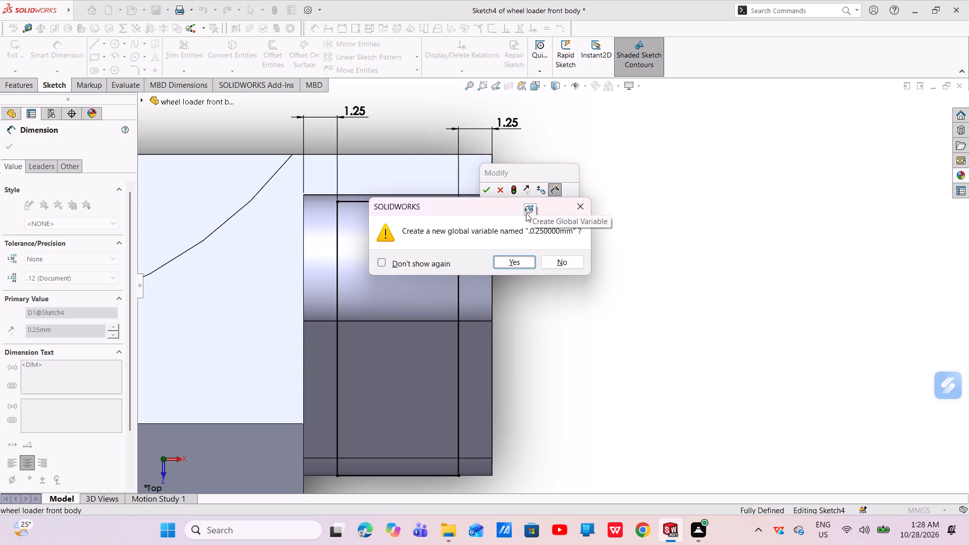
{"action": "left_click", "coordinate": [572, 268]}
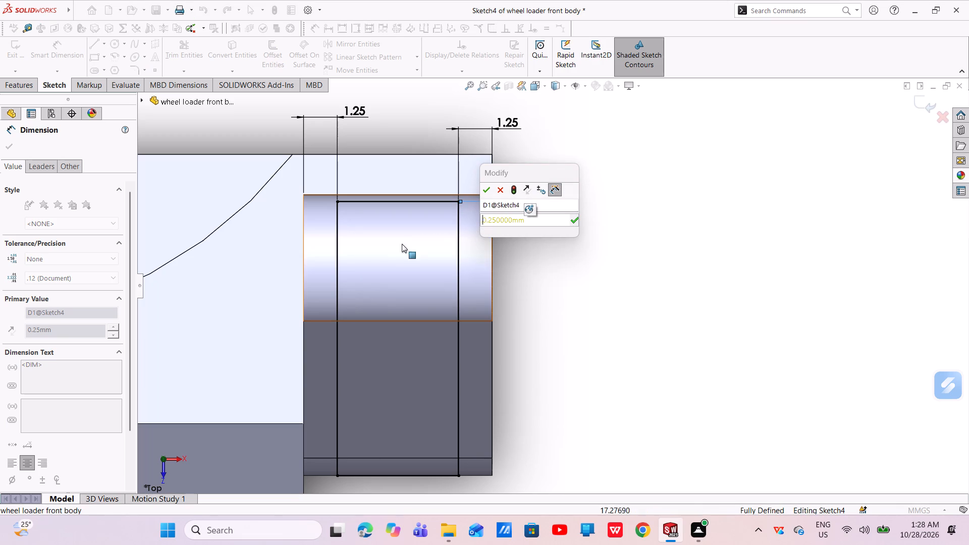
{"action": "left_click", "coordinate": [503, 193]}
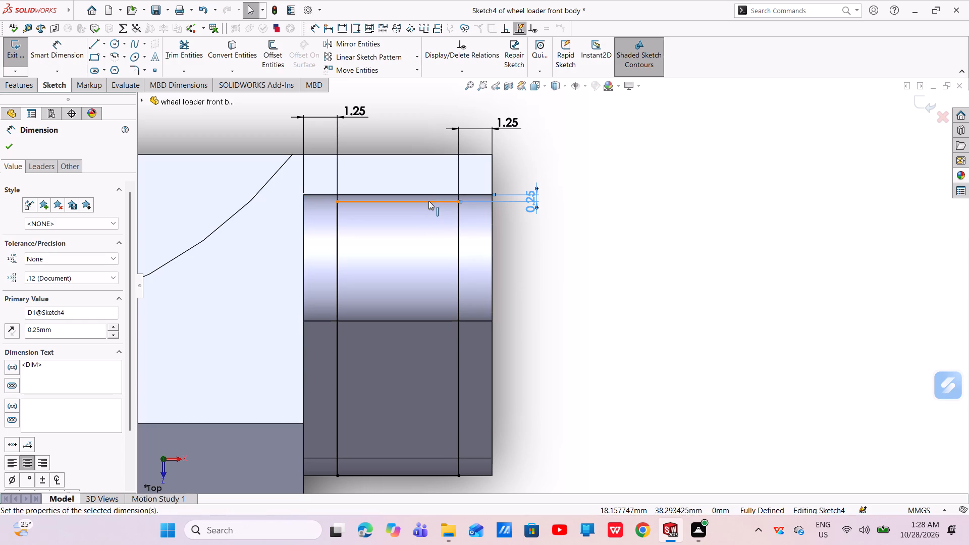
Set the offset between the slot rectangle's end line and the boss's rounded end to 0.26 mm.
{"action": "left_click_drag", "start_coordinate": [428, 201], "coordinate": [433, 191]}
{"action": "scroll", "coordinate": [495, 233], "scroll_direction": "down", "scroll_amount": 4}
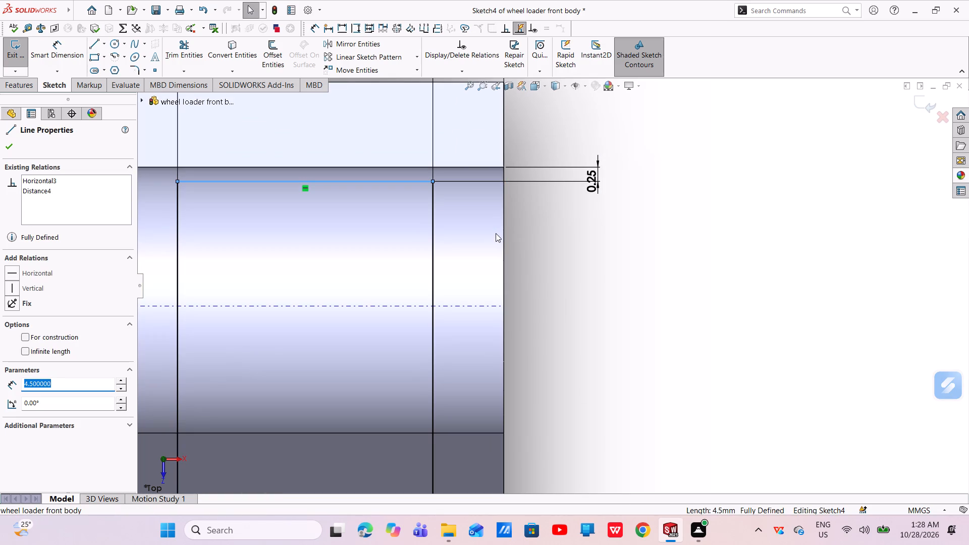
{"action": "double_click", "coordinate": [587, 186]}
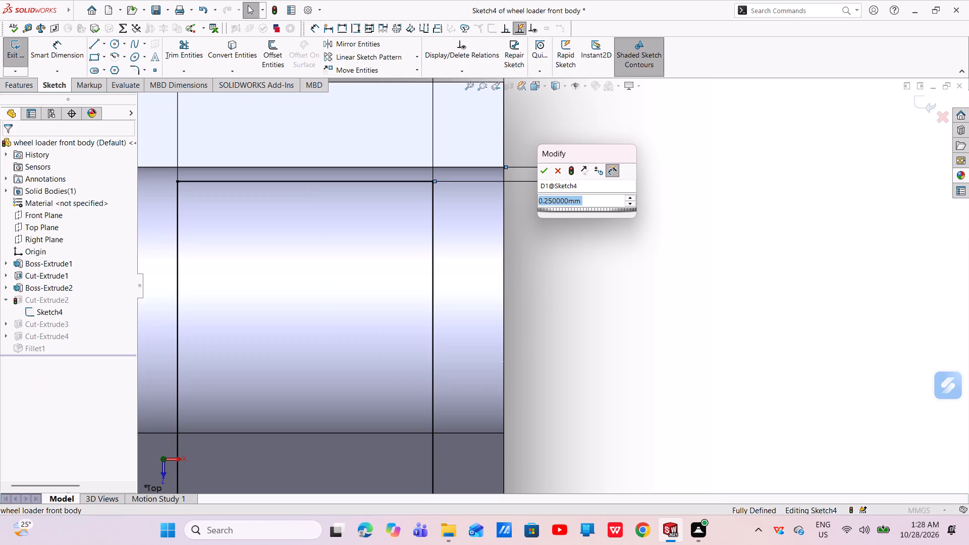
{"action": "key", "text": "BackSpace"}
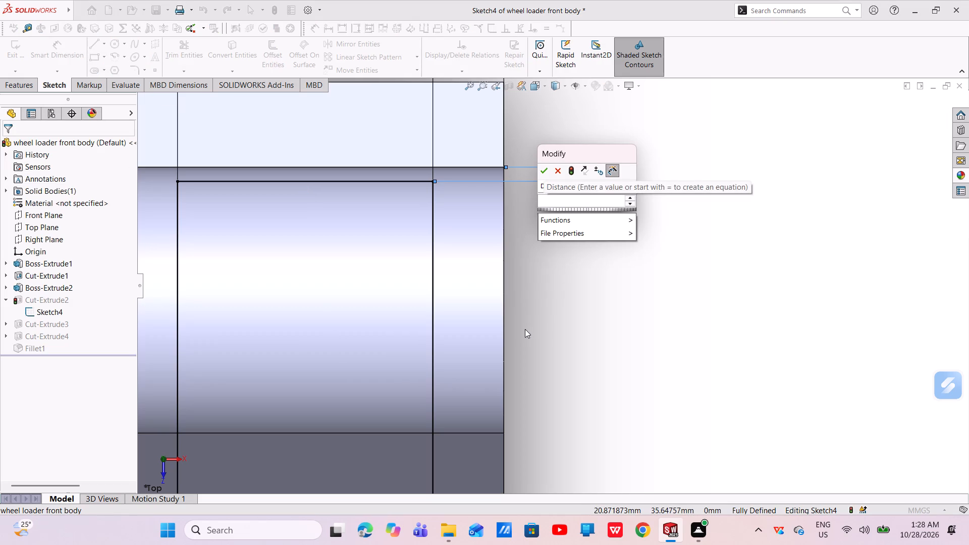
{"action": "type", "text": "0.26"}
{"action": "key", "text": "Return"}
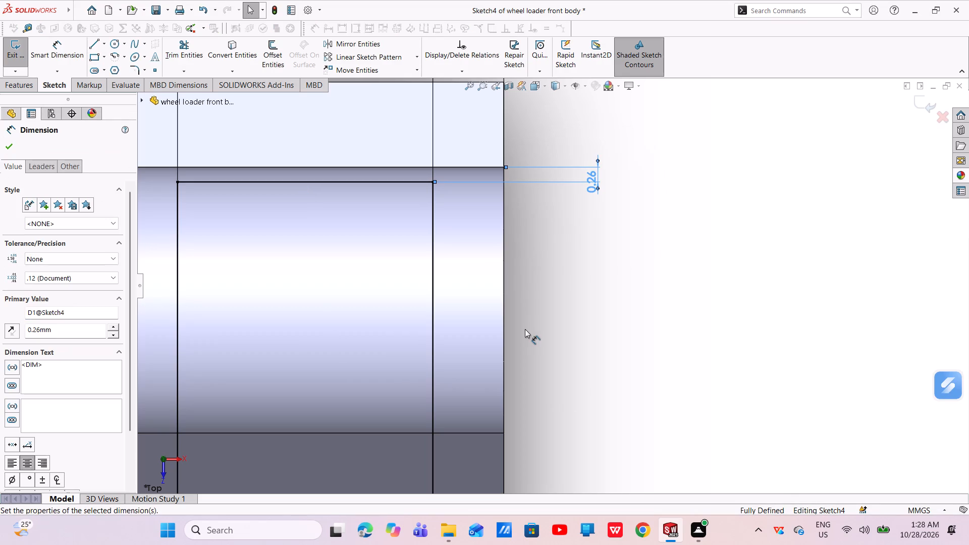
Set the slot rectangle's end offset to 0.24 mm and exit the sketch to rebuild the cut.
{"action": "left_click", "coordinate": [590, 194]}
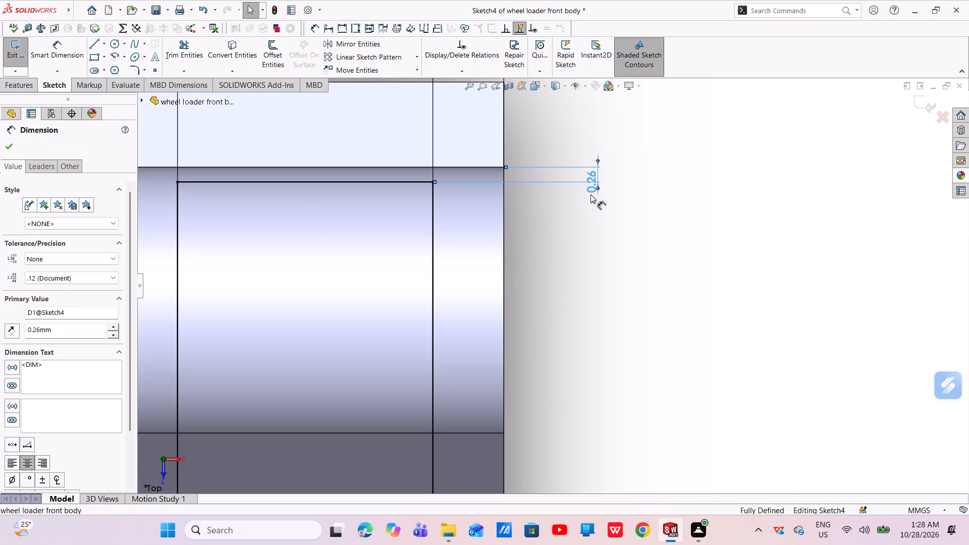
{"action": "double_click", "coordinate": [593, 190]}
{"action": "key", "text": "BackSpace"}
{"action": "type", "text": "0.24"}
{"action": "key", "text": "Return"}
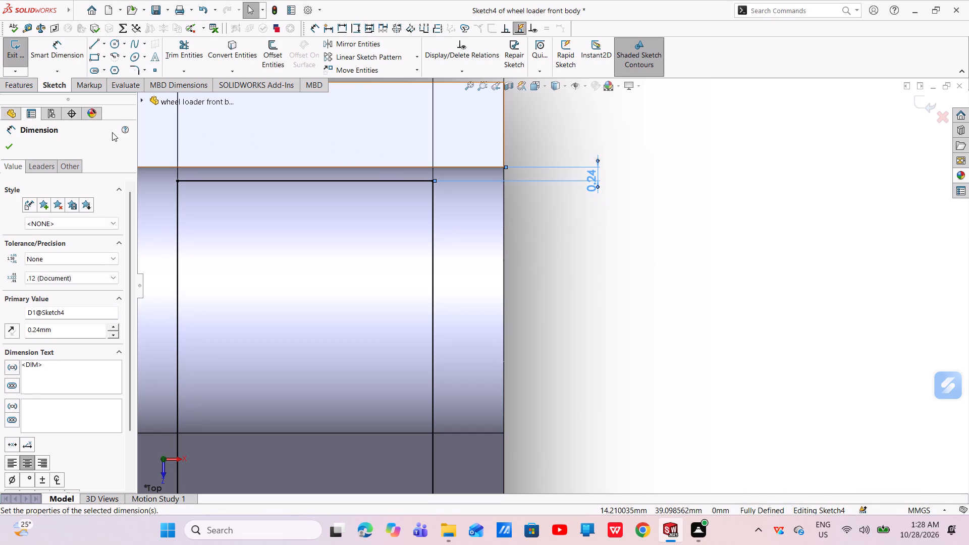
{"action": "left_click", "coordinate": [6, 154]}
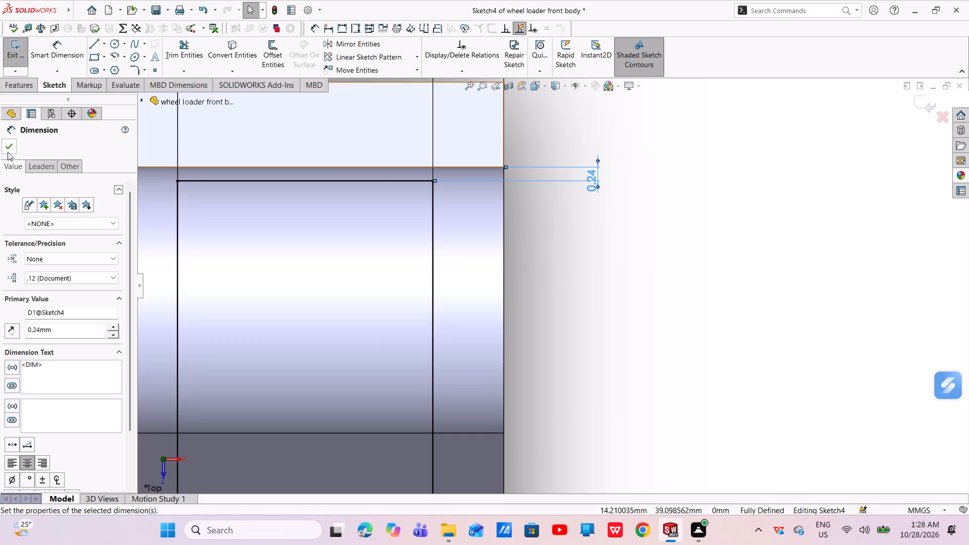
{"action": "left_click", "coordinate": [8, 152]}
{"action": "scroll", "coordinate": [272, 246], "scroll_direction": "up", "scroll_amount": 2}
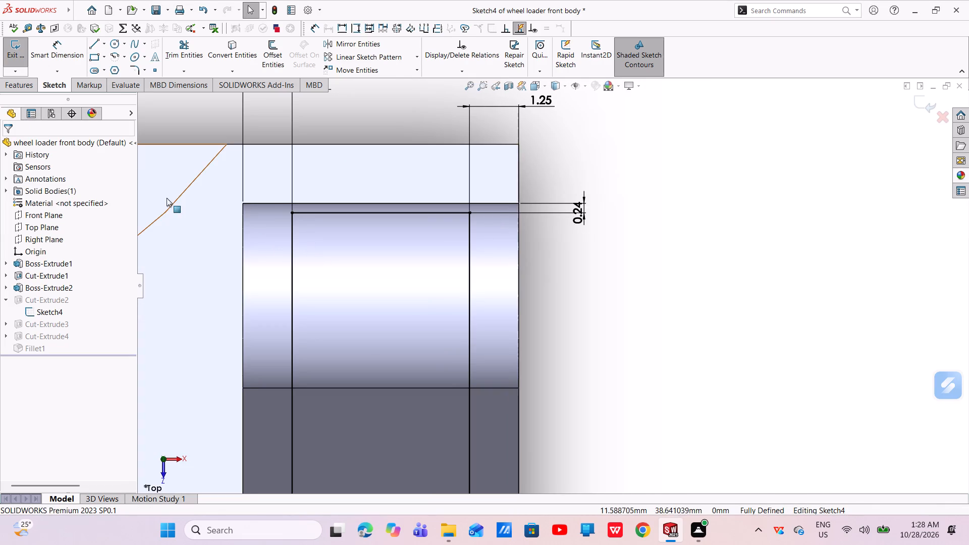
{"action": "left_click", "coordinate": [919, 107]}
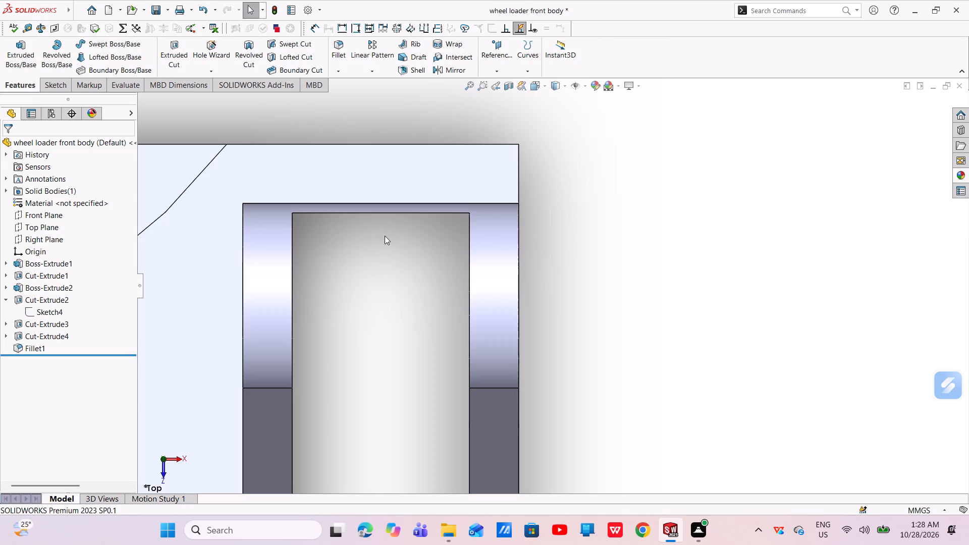
Examine the closed end of the slot between the side boss's two rounded lugs.
{"action": "middle_click_drag", "start_coordinate": [392, 225], "coordinate": [403, 178]}
{"action": "scroll", "coordinate": [389, 240], "scroll_direction": "down", "scroll_amount": 3}
{"action": "scroll", "coordinate": [389, 240], "scroll_direction": "up", "scroll_amount": 6}
{"action": "scroll", "coordinate": [425, 298], "scroll_direction": "up", "scroll_amount": 2}
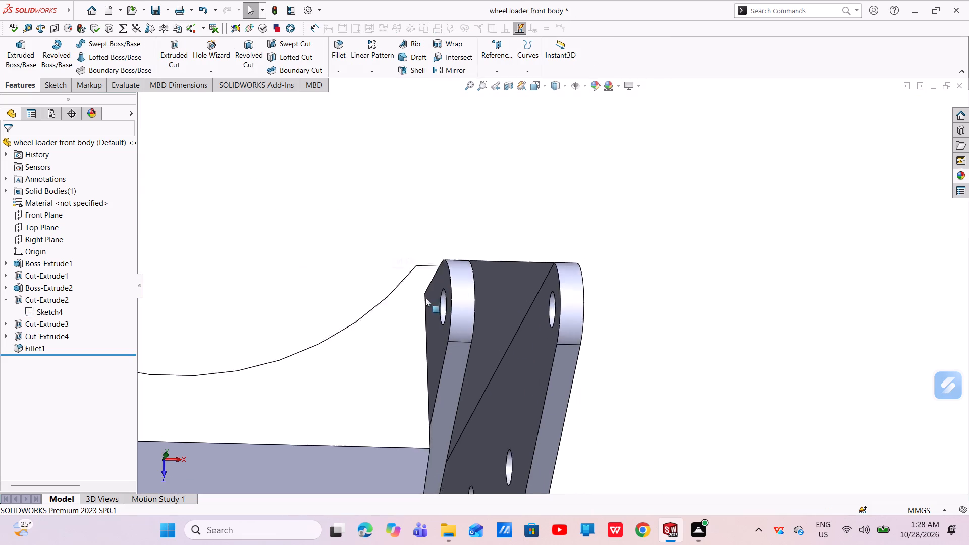
{"action": "scroll", "coordinate": [425, 298], "scroll_direction": "up", "scroll_amount": 1}
{"action": "scroll", "coordinate": [530, 310], "scroll_direction": "up", "scroll_amount": 1}
{"action": "middle_click_drag", "start_coordinate": [528, 310], "coordinate": [448, 341]}
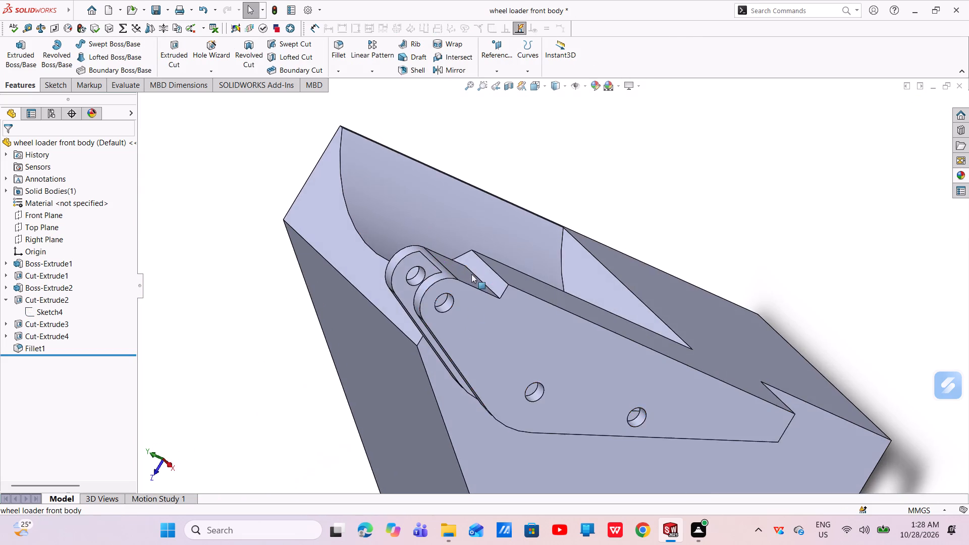
{"action": "scroll", "coordinate": [456, 254], "scroll_direction": "down", "scroll_amount": 5}
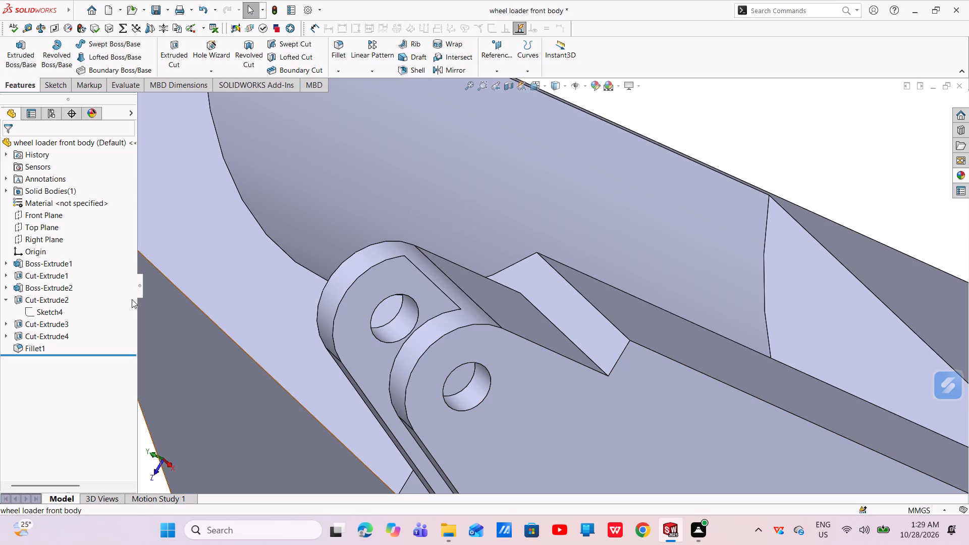
Reopen the slot-cut sketch and set the slot rectangle's end offset from the boss's rounded end to 22 mm.
{"action": "left_click", "coordinate": [45, 311]}
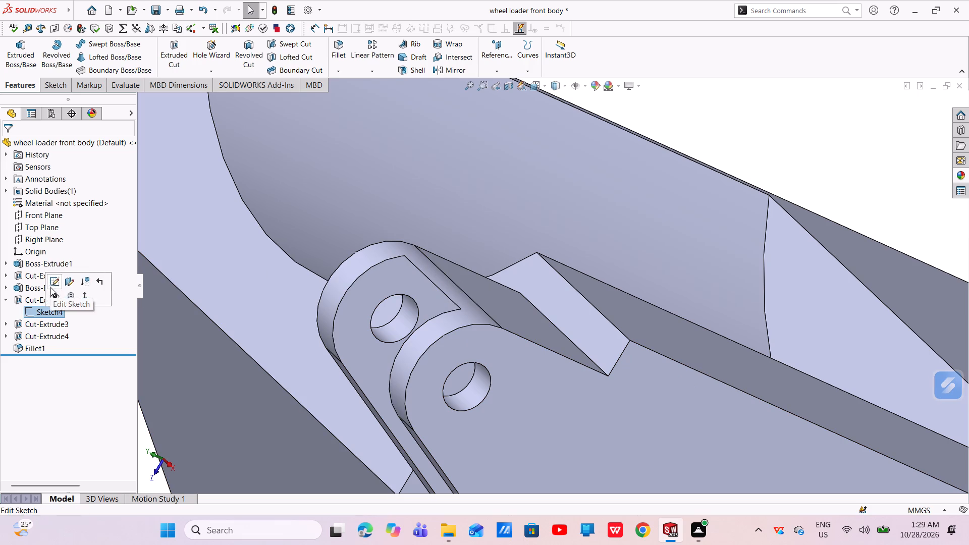
{"action": "left_click", "coordinate": [50, 287]}
{"action": "scroll", "coordinate": [690, 160], "scroll_direction": "down", "scroll_amount": 6}
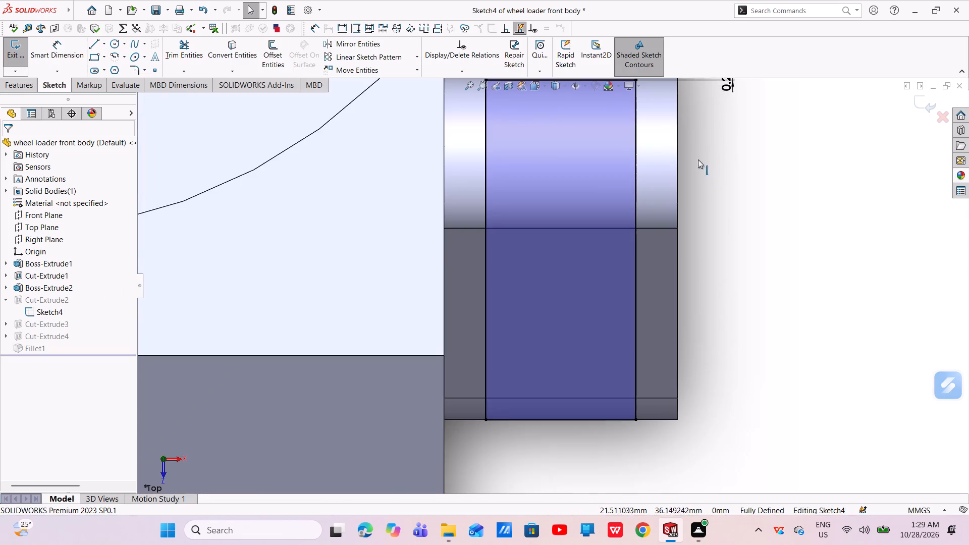
{"action": "scroll", "coordinate": [681, 183], "scroll_direction": "up", "scroll_amount": 4}
{"action": "scroll", "coordinate": [608, 168], "scroll_direction": "down", "scroll_amount": 6}
{"action": "double_click", "coordinate": [671, 282]}
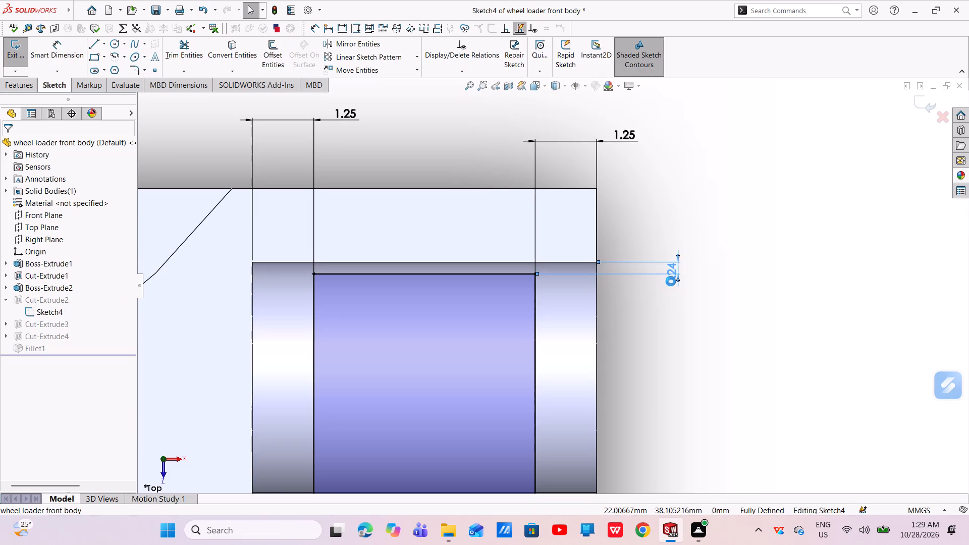
{"action": "key", "text": "BackSpace"}
{"action": "type", "text": "22"}
{"action": "key", "text": "Return"}
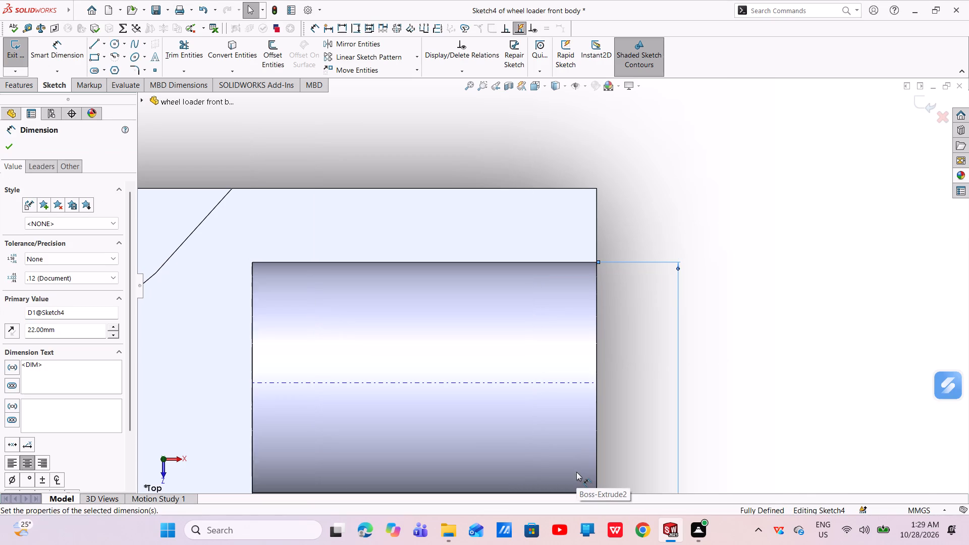
{"action": "scroll", "coordinate": [600, 471], "scroll_direction": "up", "scroll_amount": 5}
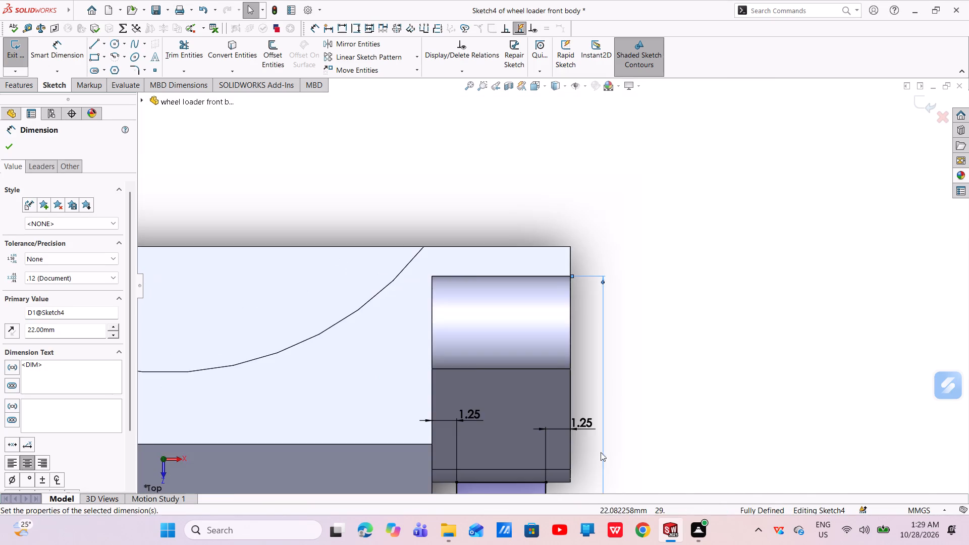
{"action": "scroll", "coordinate": [596, 439], "scroll_direction": "up", "scroll_amount": 4}
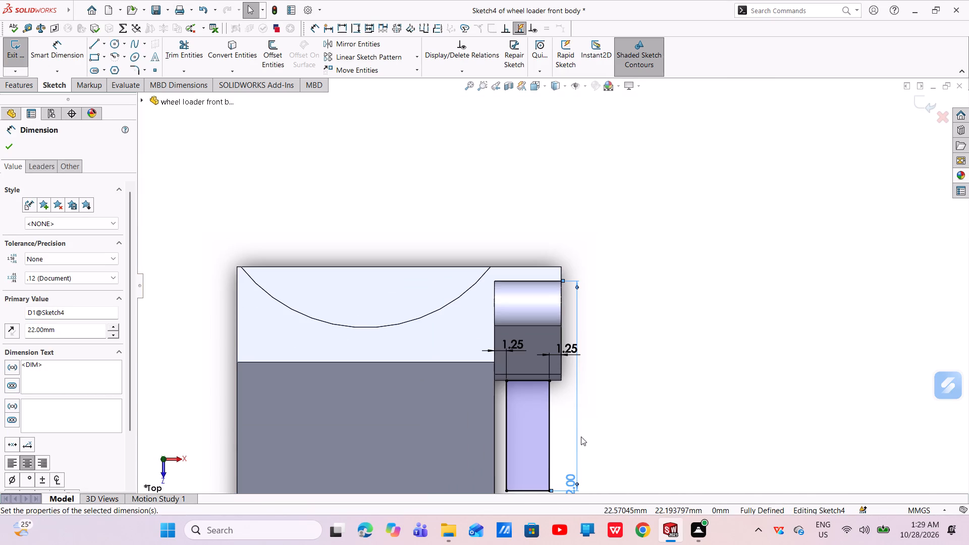
{"action": "key", "text": "Escape"}
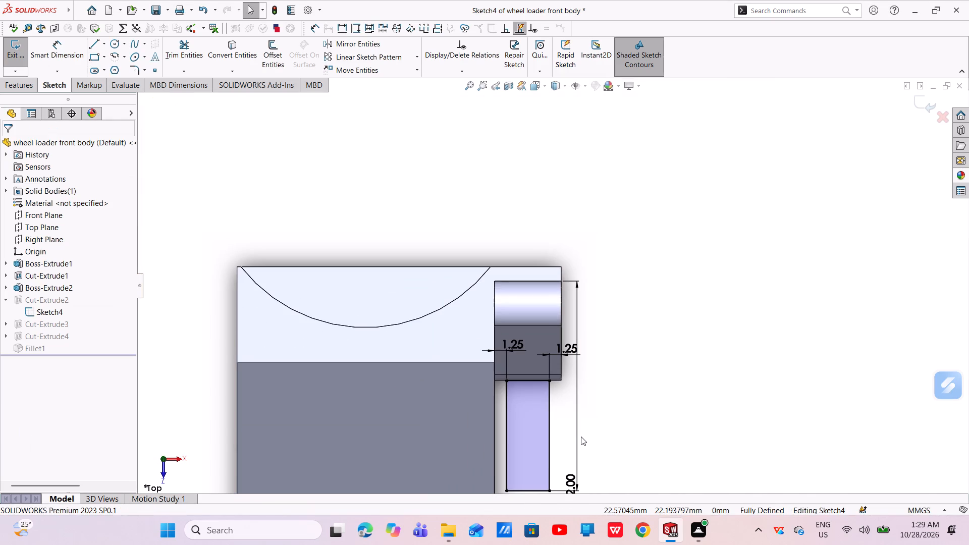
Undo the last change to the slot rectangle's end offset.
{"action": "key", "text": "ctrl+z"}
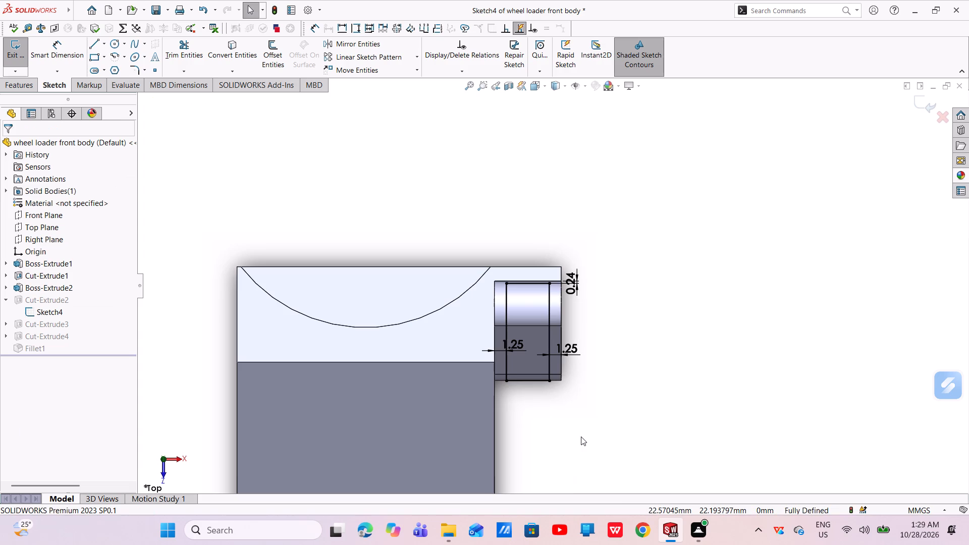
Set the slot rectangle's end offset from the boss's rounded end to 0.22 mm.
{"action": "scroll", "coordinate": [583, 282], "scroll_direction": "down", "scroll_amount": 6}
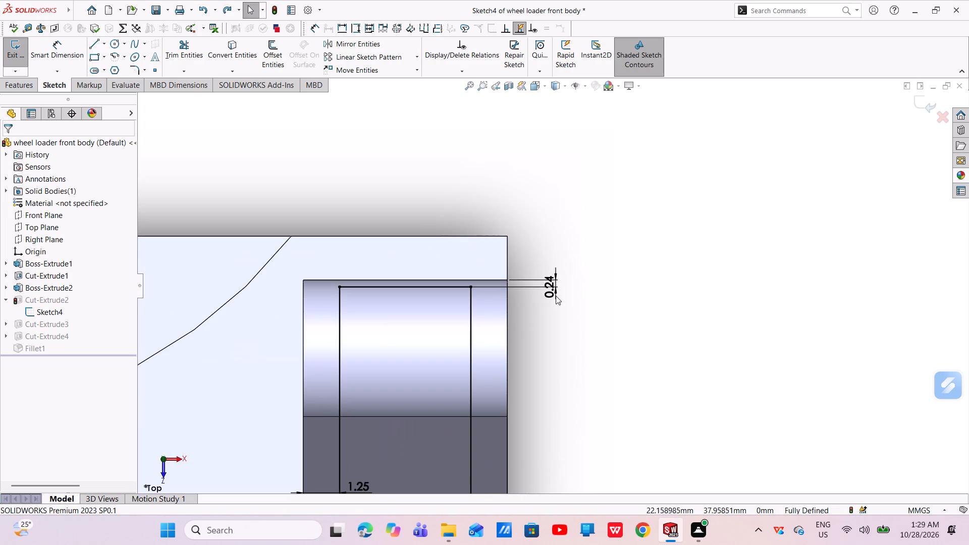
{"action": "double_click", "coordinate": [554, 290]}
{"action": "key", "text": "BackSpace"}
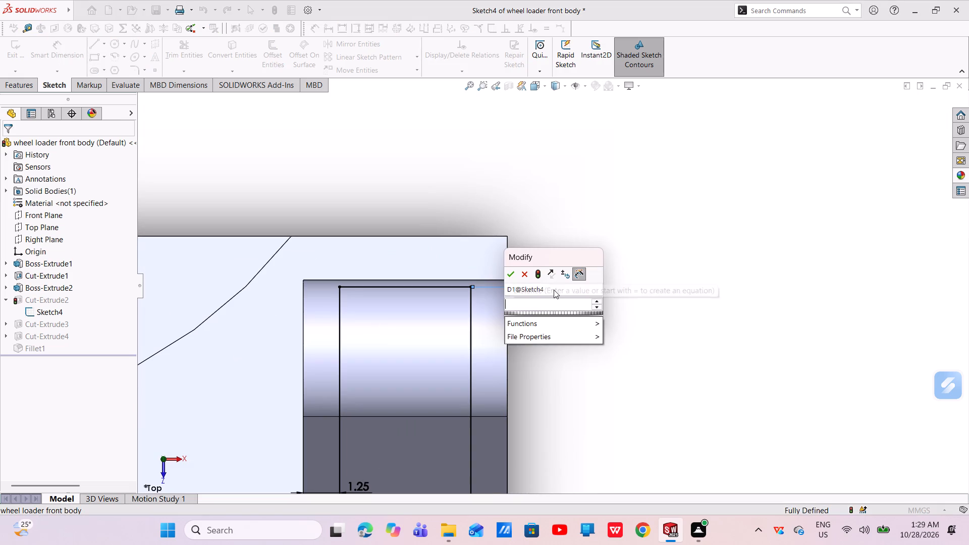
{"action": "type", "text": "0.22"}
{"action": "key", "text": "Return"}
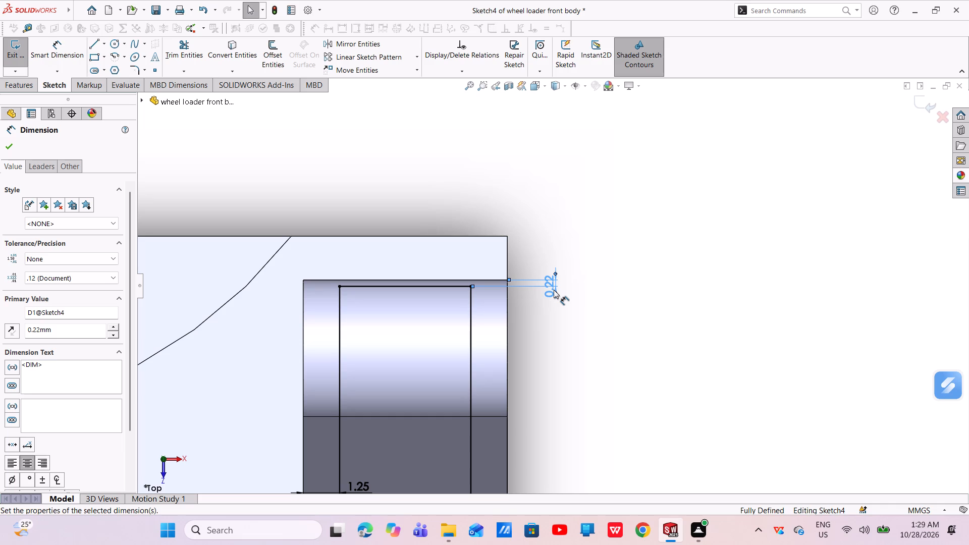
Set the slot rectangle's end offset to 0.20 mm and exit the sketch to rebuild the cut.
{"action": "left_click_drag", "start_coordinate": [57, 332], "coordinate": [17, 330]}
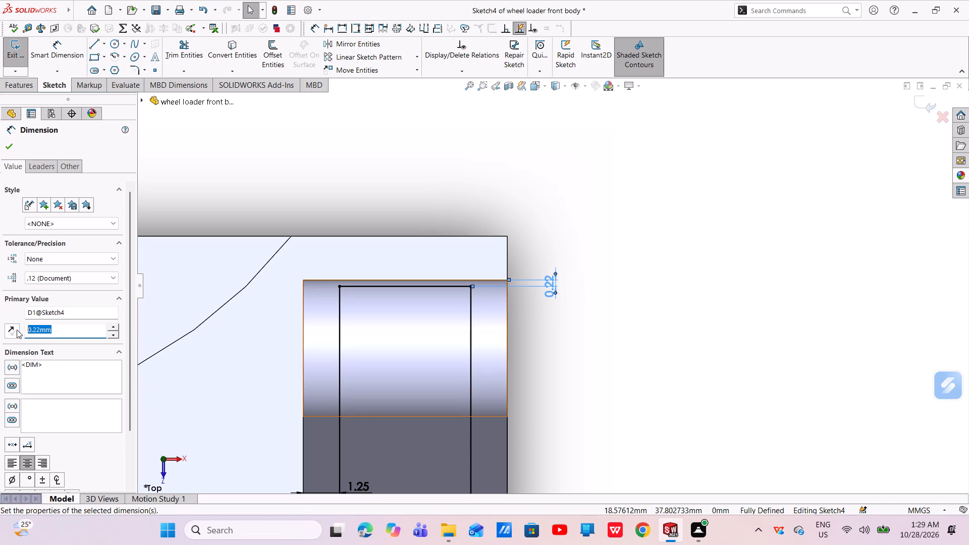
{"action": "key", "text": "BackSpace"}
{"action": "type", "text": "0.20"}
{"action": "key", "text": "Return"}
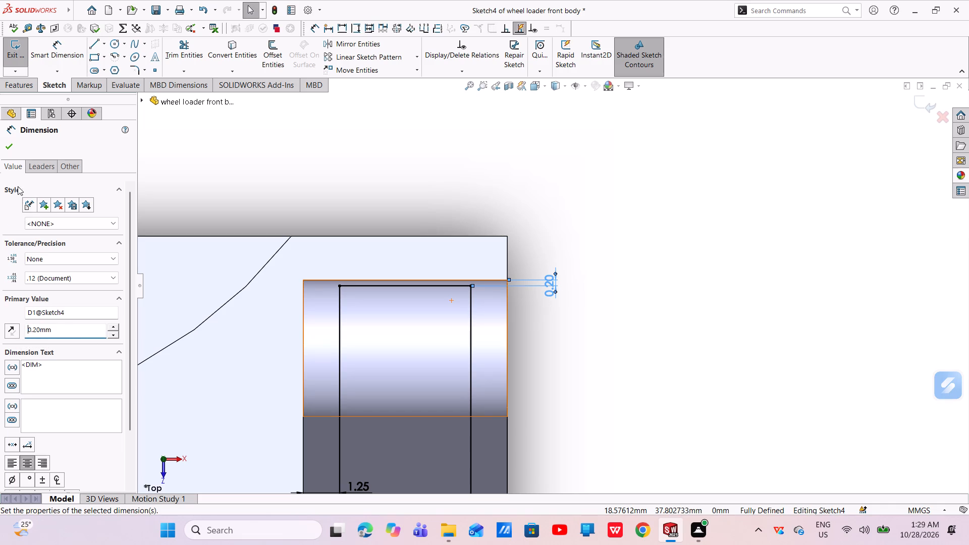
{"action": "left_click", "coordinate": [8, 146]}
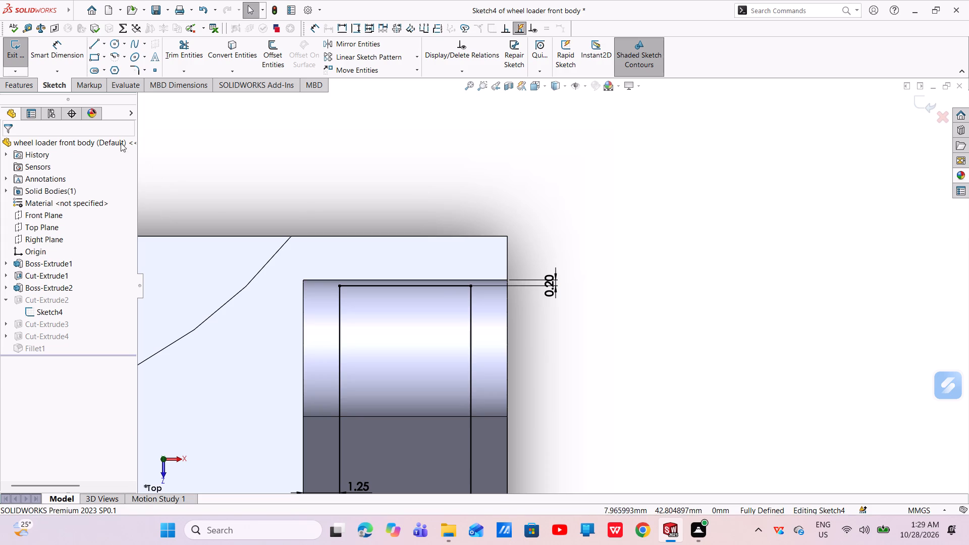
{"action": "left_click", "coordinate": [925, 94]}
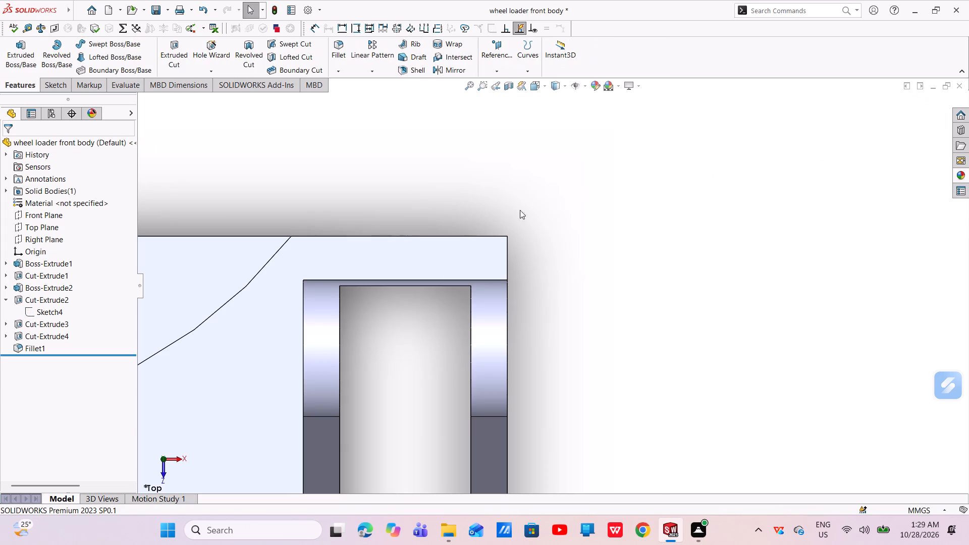
Examine the closed end of the slot between the side boss's two rounded lugs from several angles.
{"action": "scroll", "coordinate": [355, 305], "scroll_direction": "down", "scroll_amount": 5}
{"action": "scroll", "coordinate": [505, 304], "scroll_direction": "up", "scroll_amount": 8}
{"action": "middle_click_drag", "start_coordinate": [572, 363], "coordinate": [571, 304]}
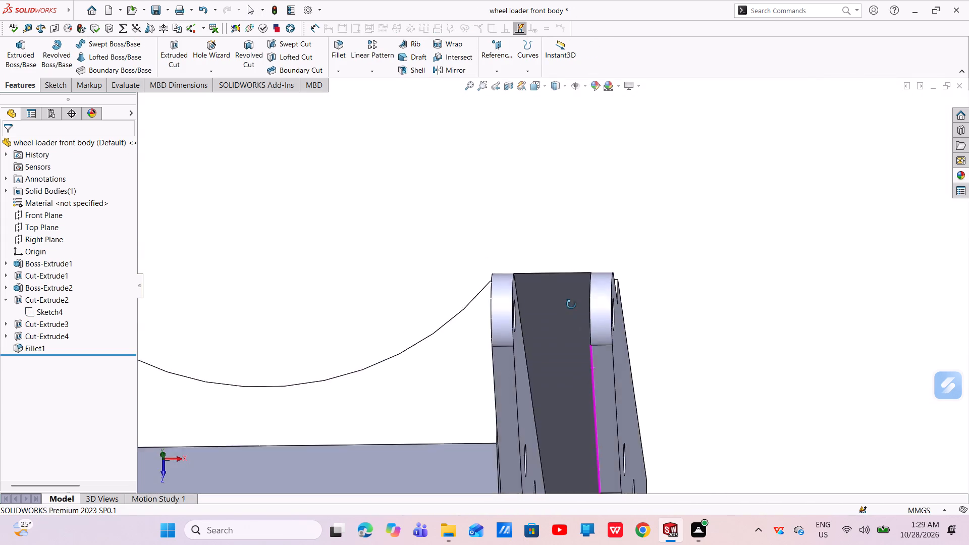
{"action": "middle_click_drag", "start_coordinate": [571, 304], "coordinate": [552, 318]}
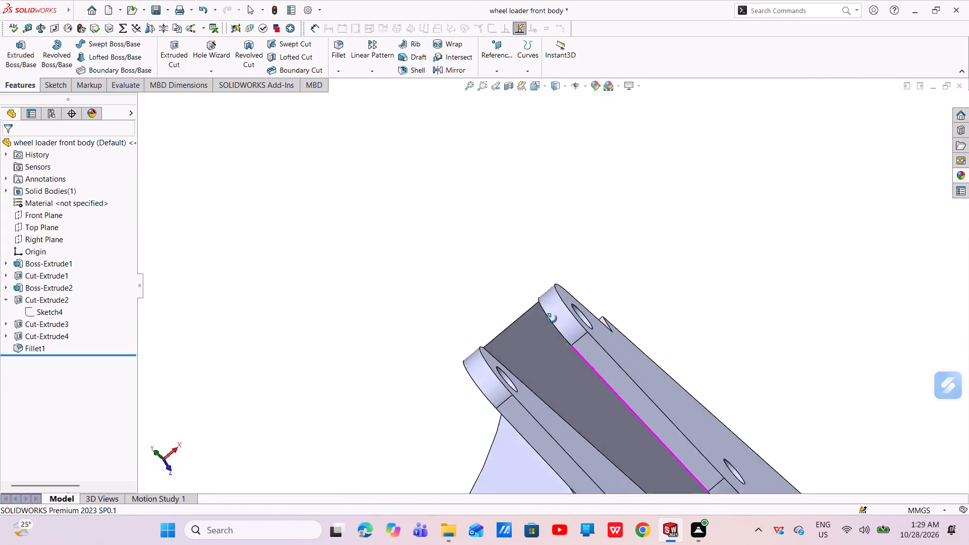
{"action": "middle_click_drag", "start_coordinate": [552, 318], "coordinate": [554, 284]}
{"action": "scroll", "coordinate": [528, 330], "scroll_direction": "down", "scroll_amount": 4}
{"action": "scroll", "coordinate": [528, 331], "scroll_direction": "up", "scroll_amount": 3}
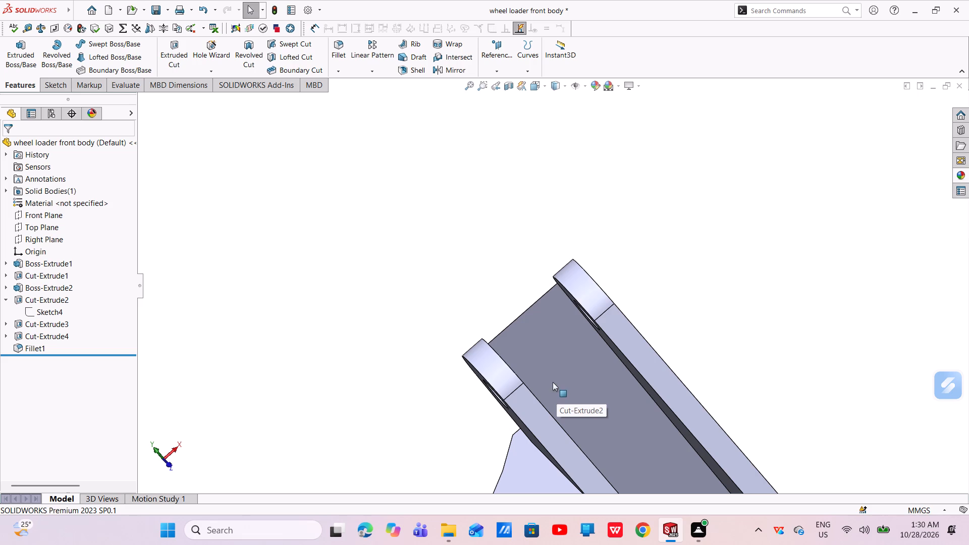
{"action": "scroll", "coordinate": [612, 425], "scroll_direction": "up", "scroll_amount": 2}
{"action": "middle_click_drag", "start_coordinate": [604, 381], "coordinate": [672, 410]}
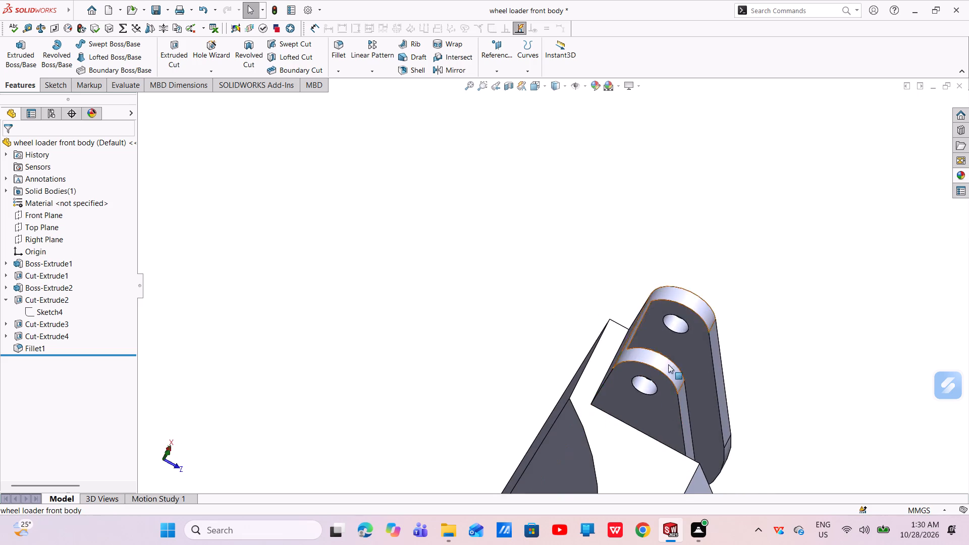
{"action": "scroll", "coordinate": [664, 351], "scroll_direction": "down", "scroll_amount": 2}
{"action": "scroll", "coordinate": [664, 351], "scroll_direction": "up", "scroll_amount": 1}
{"action": "scroll", "coordinate": [664, 351], "scroll_direction": "down", "scroll_amount": 2}
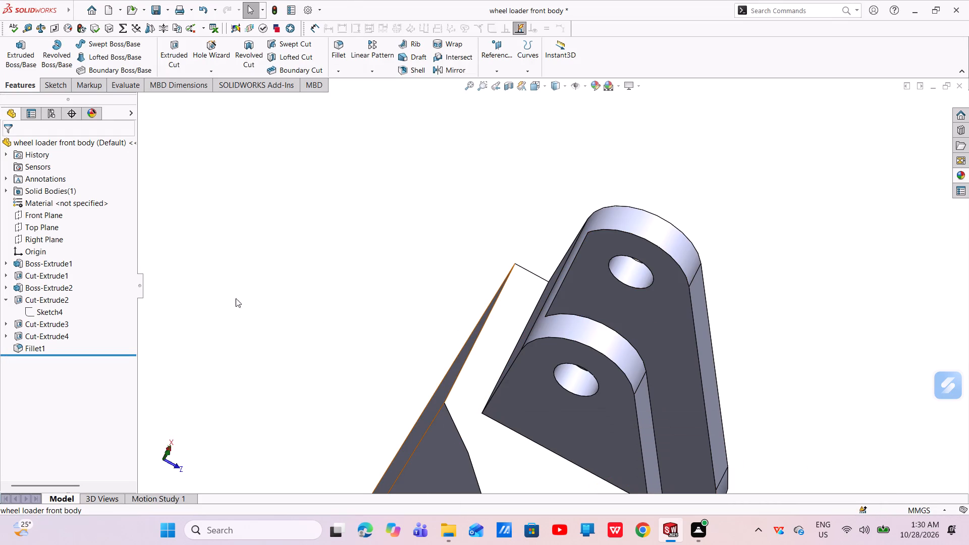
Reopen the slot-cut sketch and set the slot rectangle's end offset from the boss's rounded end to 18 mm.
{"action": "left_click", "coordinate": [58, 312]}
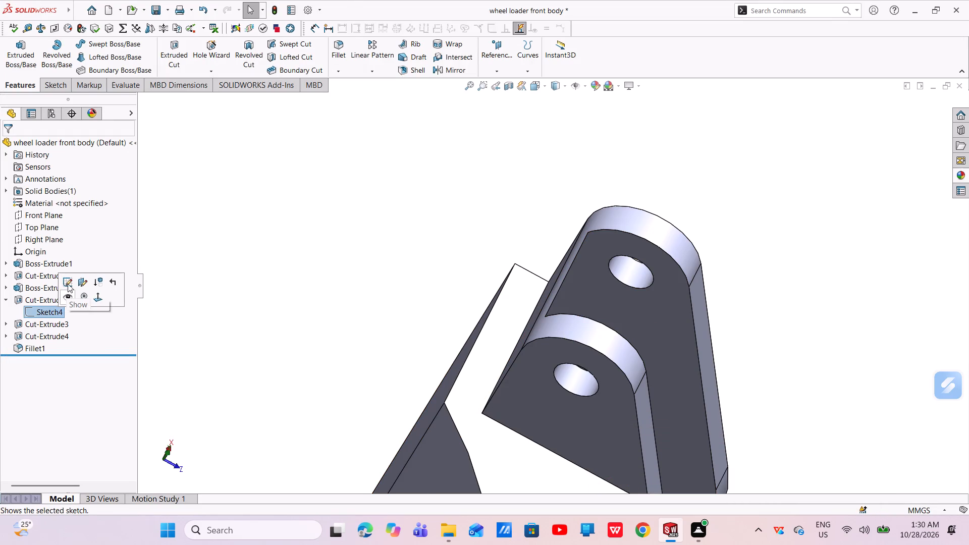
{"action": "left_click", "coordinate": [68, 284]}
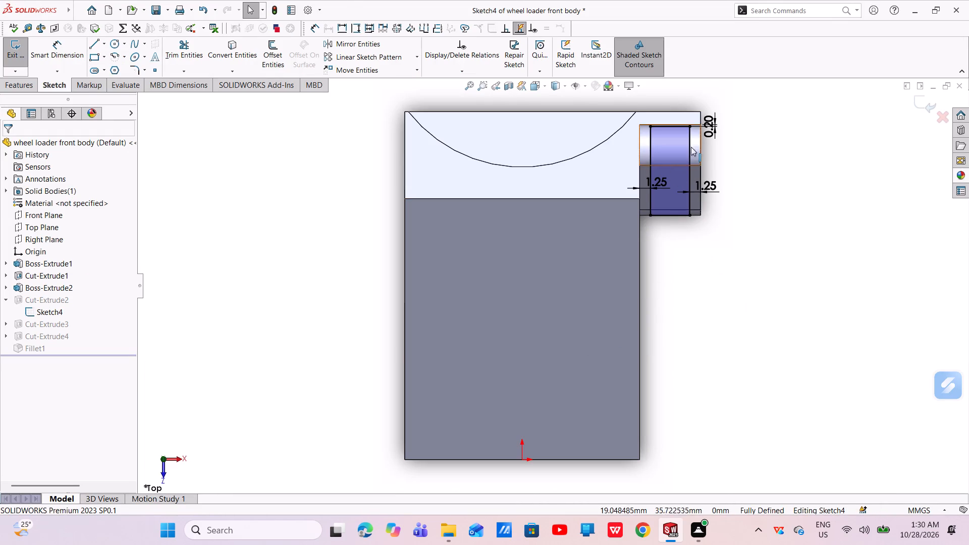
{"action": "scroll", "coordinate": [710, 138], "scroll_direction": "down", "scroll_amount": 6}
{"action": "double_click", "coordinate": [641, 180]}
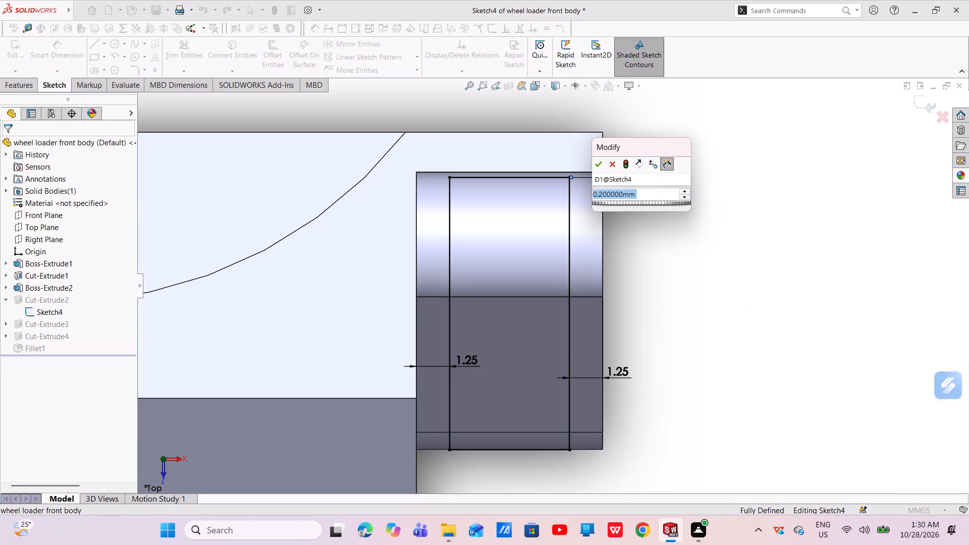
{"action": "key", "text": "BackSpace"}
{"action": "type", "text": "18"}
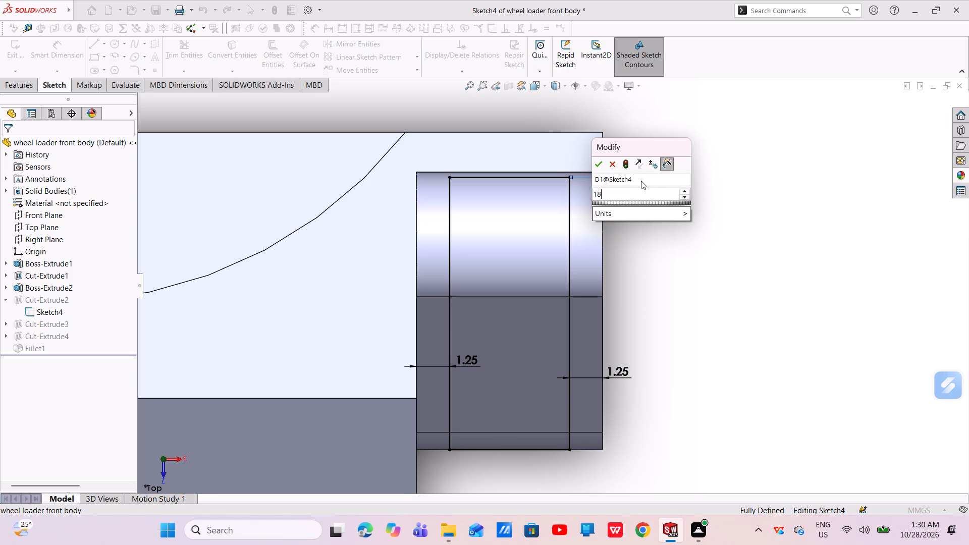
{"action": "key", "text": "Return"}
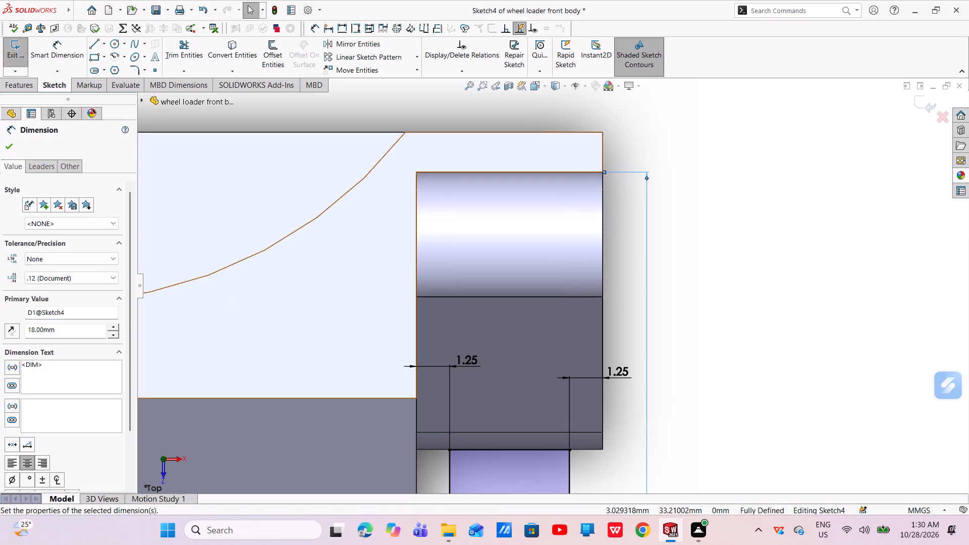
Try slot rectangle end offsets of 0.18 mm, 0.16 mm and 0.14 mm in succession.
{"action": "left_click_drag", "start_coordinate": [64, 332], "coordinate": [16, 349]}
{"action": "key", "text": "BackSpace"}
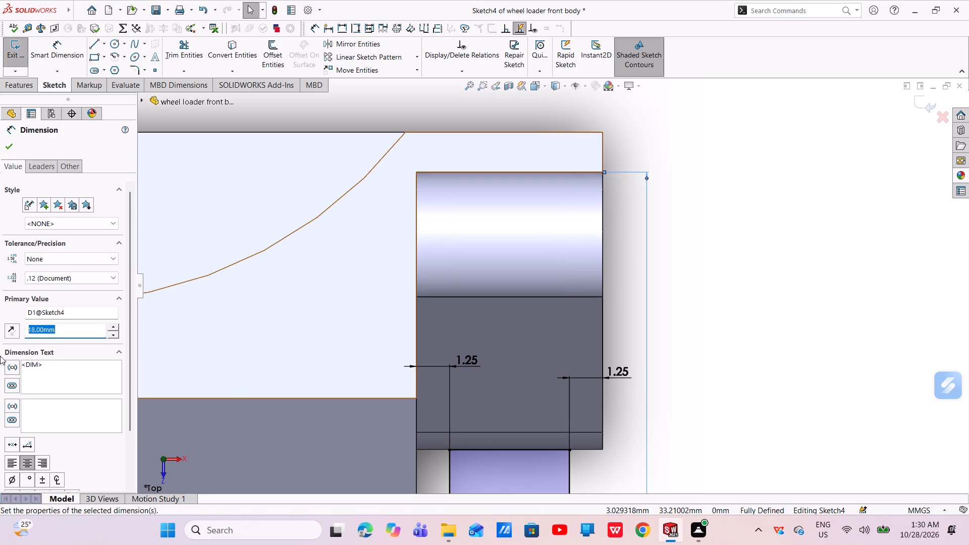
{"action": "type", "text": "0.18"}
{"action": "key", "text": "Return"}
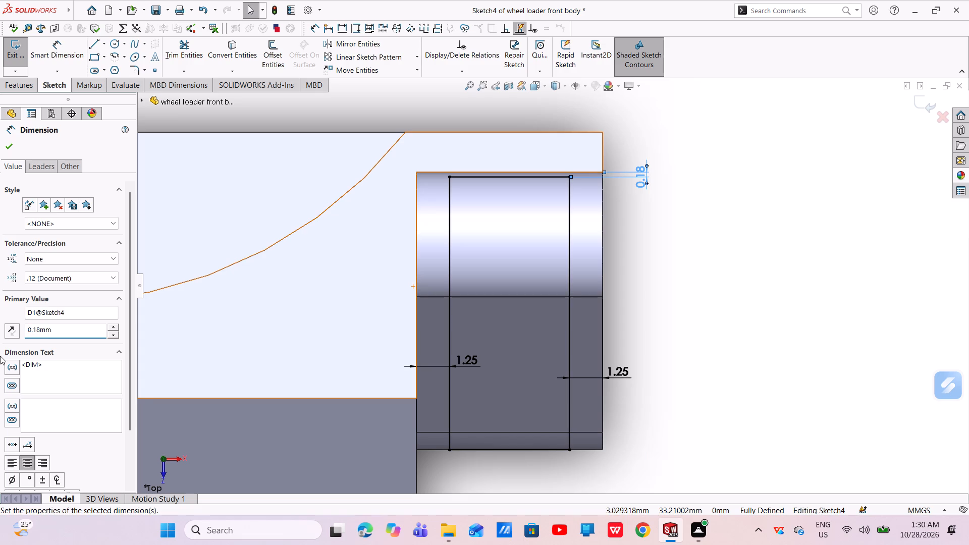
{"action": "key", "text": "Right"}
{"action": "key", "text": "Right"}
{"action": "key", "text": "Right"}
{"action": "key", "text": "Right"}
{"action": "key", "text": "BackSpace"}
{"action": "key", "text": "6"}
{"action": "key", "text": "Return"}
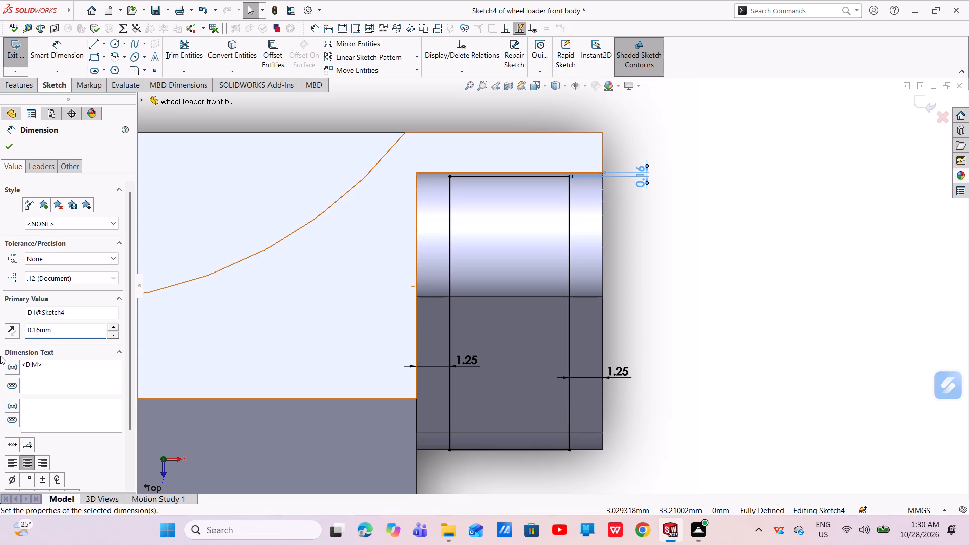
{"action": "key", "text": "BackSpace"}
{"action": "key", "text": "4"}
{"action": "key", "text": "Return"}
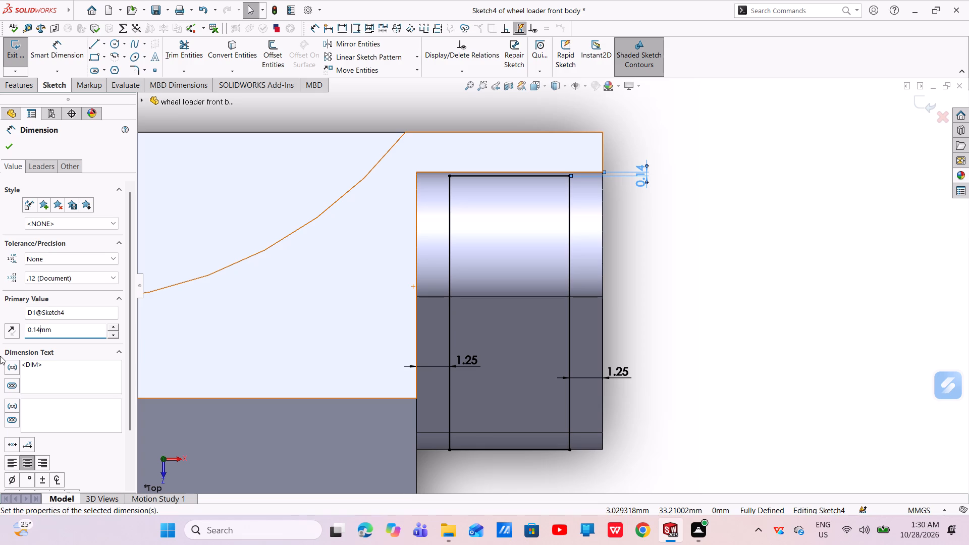
Set the slot rectangle's end offset to 0.10 mm and exit the sketch to rebuild the cut.
{"action": "key", "text": "BackSpace"}
{"action": "key", "text": "0"}
{"action": "key", "text": "Return"}
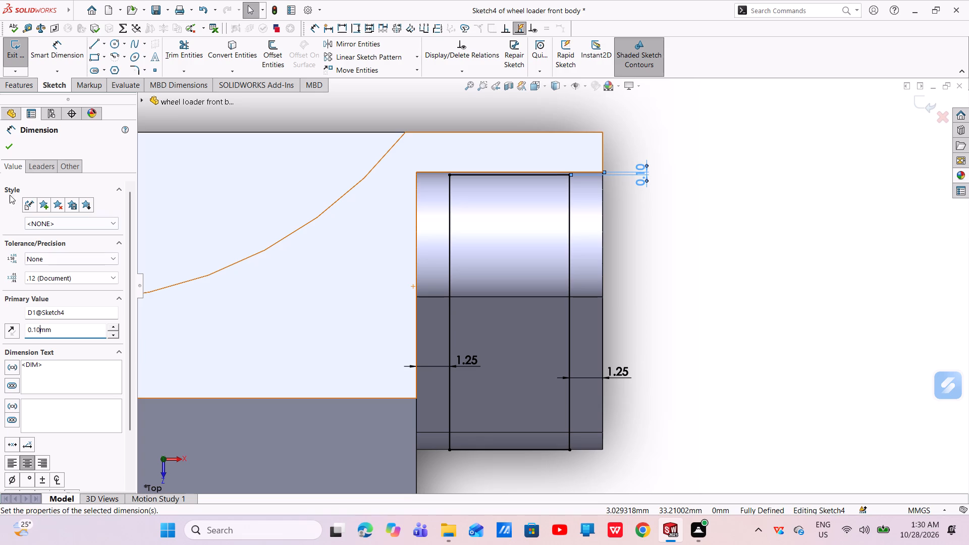
{"action": "left_click", "coordinate": [11, 147]}
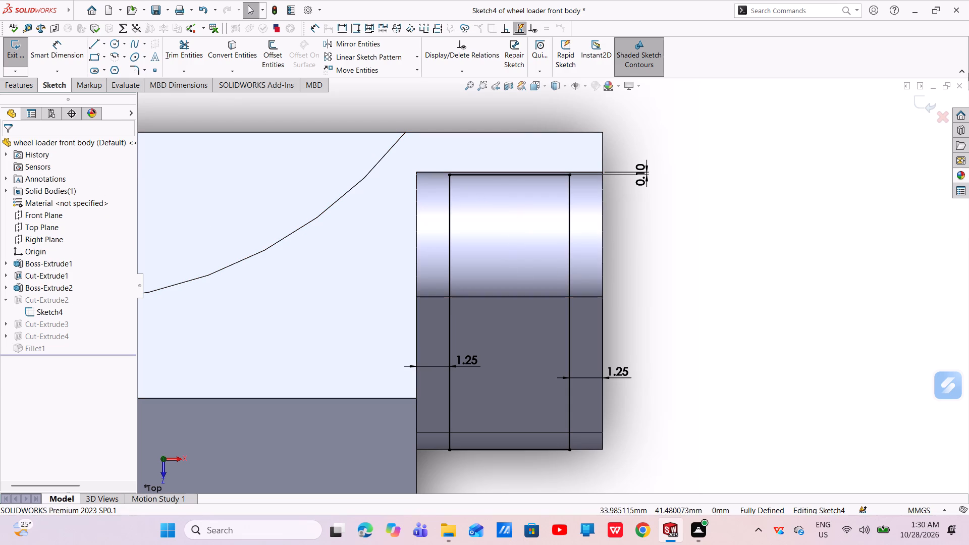
{"action": "left_click", "coordinate": [920, 108]}
Examine the rebuilt slot's closed end and the thin wall behind the side boss's two lugs.
{"action": "scroll", "coordinate": [453, 178], "scroll_direction": "down", "scroll_amount": 5}
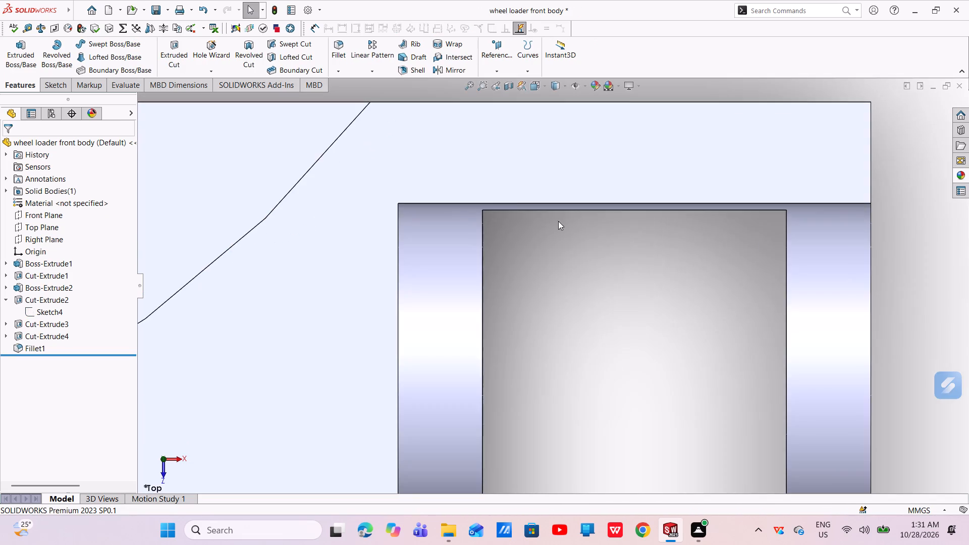
{"action": "scroll", "coordinate": [558, 221], "scroll_direction": "up", "scroll_amount": 3}
{"action": "middle_click_drag", "start_coordinate": [570, 261], "coordinate": [586, 170]}
{"action": "scroll", "coordinate": [590, 356], "scroll_direction": "up", "scroll_amount": 5}
{"action": "middle_click_drag", "start_coordinate": [575, 320], "coordinate": [601, 281]}
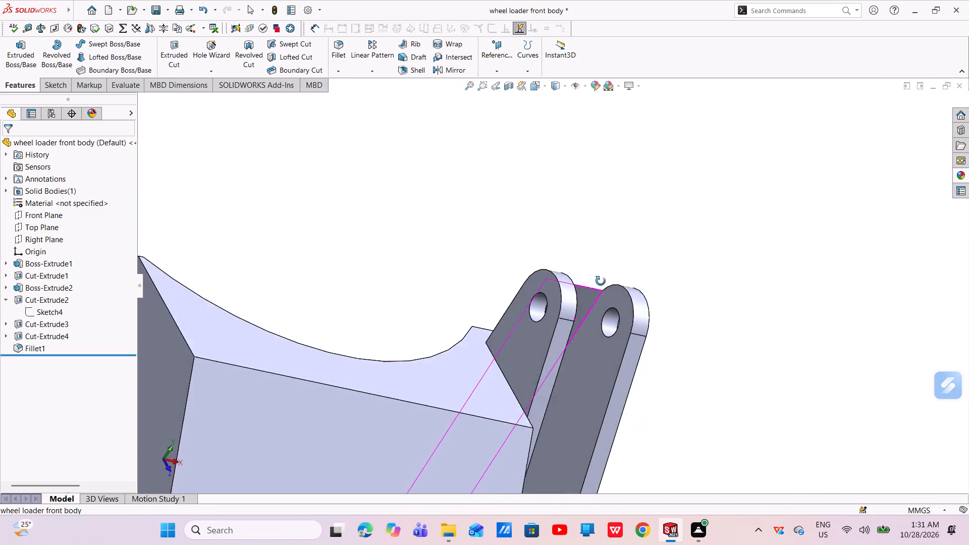
{"action": "middle_click_drag", "start_coordinate": [601, 281], "coordinate": [565, 301]}
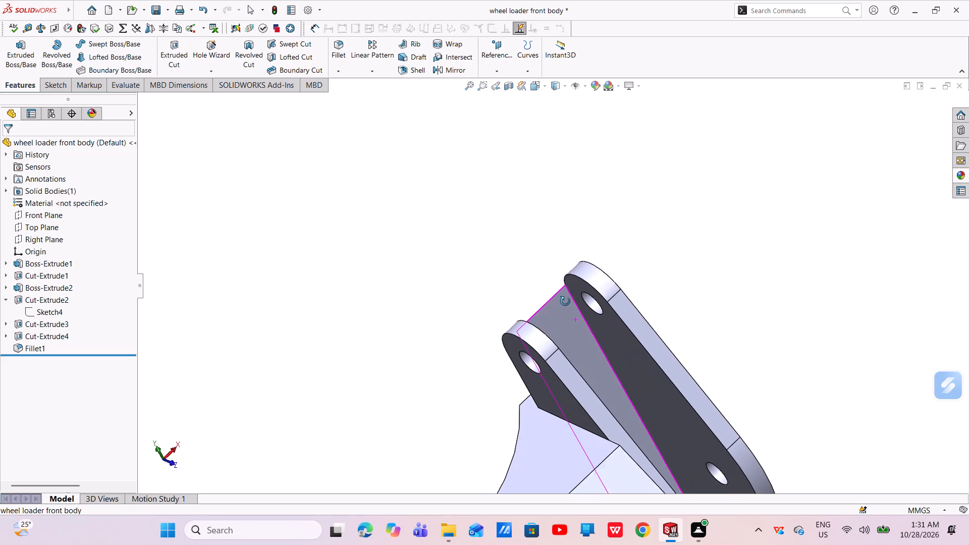
{"action": "middle_click_drag", "start_coordinate": [565, 301], "coordinate": [578, 330]}
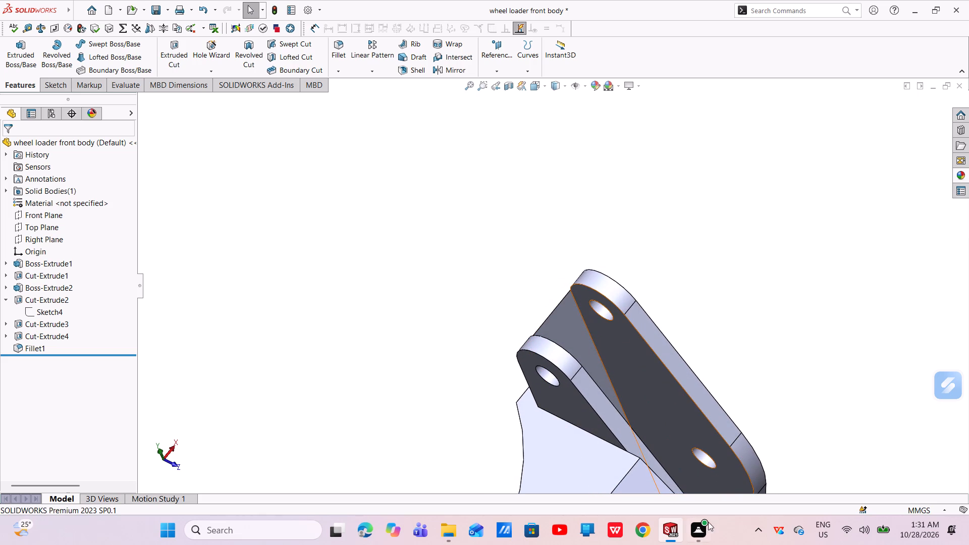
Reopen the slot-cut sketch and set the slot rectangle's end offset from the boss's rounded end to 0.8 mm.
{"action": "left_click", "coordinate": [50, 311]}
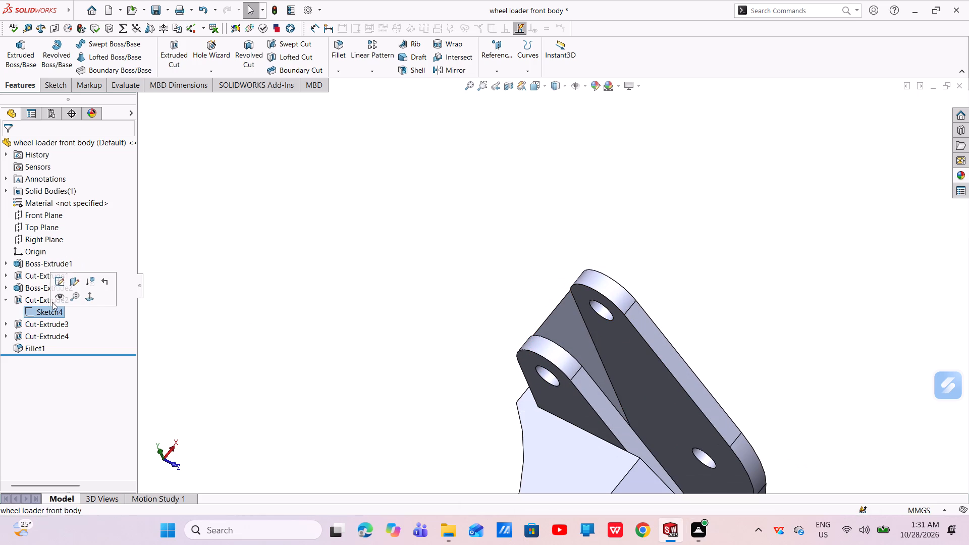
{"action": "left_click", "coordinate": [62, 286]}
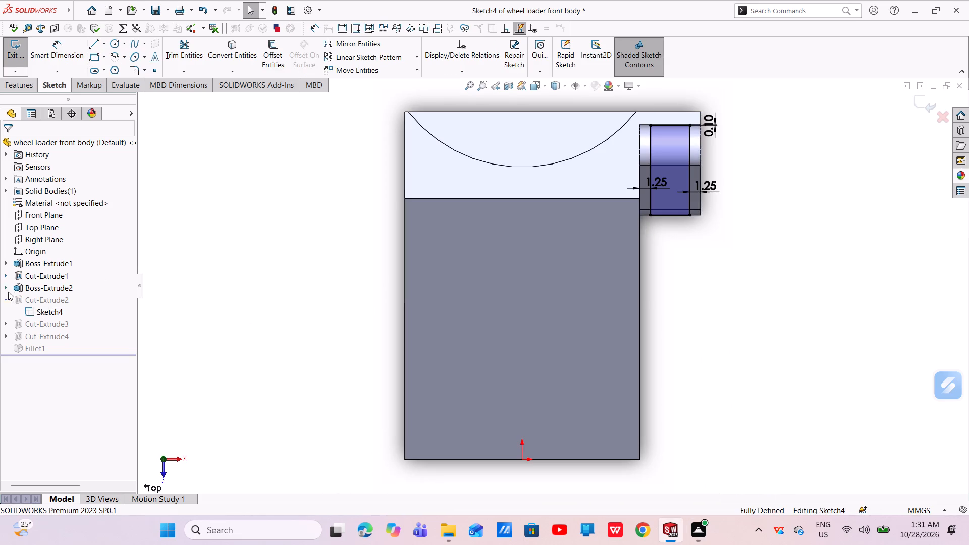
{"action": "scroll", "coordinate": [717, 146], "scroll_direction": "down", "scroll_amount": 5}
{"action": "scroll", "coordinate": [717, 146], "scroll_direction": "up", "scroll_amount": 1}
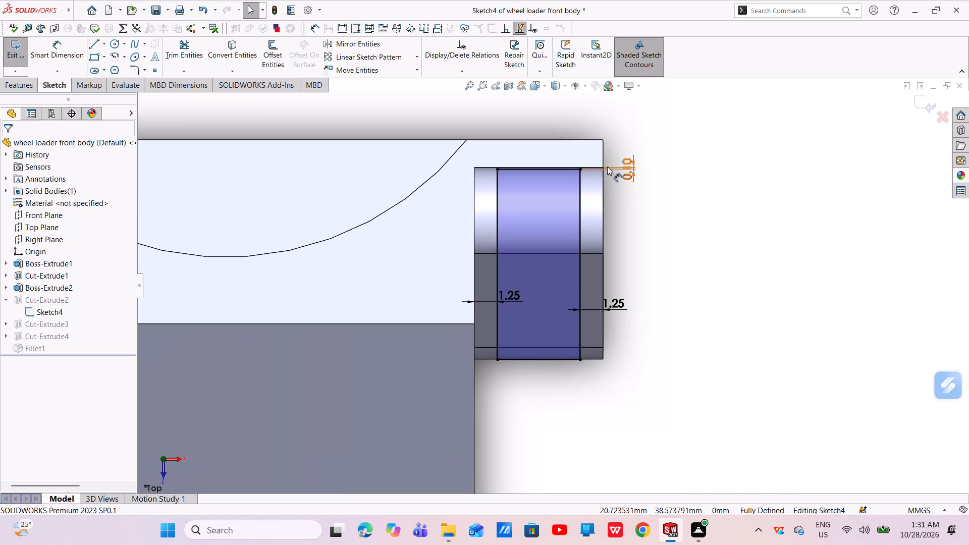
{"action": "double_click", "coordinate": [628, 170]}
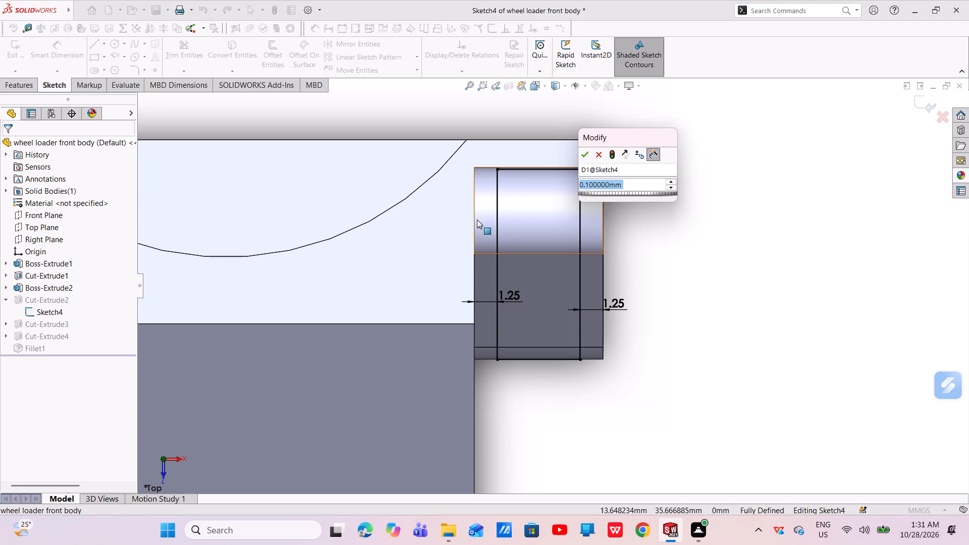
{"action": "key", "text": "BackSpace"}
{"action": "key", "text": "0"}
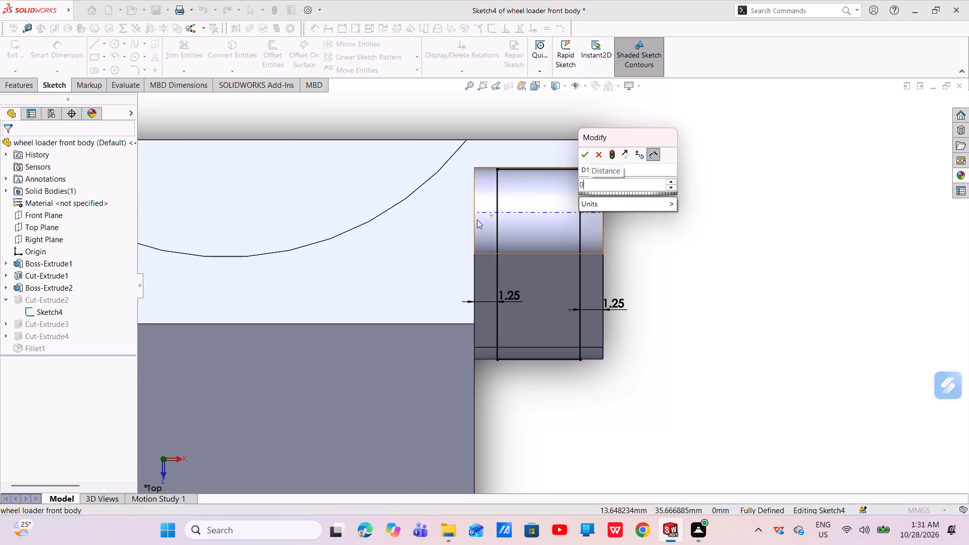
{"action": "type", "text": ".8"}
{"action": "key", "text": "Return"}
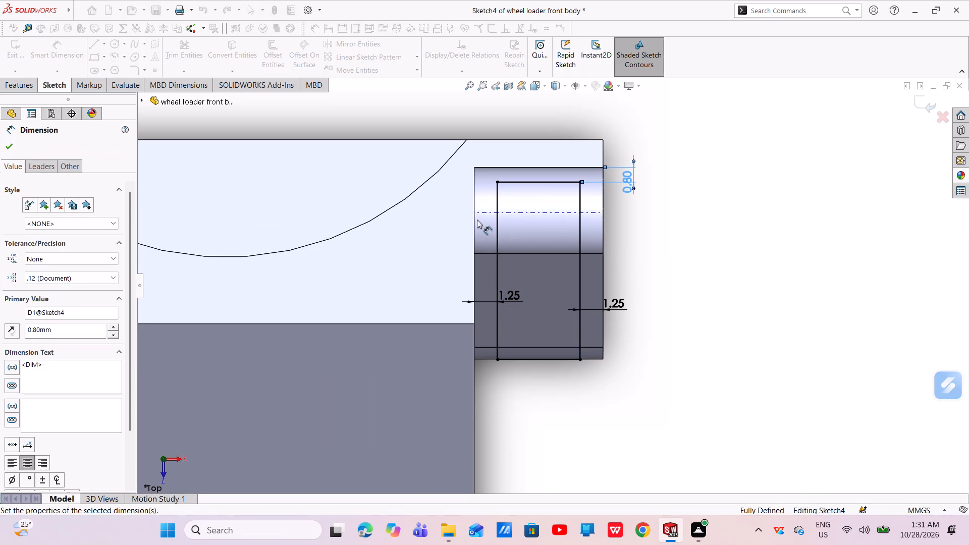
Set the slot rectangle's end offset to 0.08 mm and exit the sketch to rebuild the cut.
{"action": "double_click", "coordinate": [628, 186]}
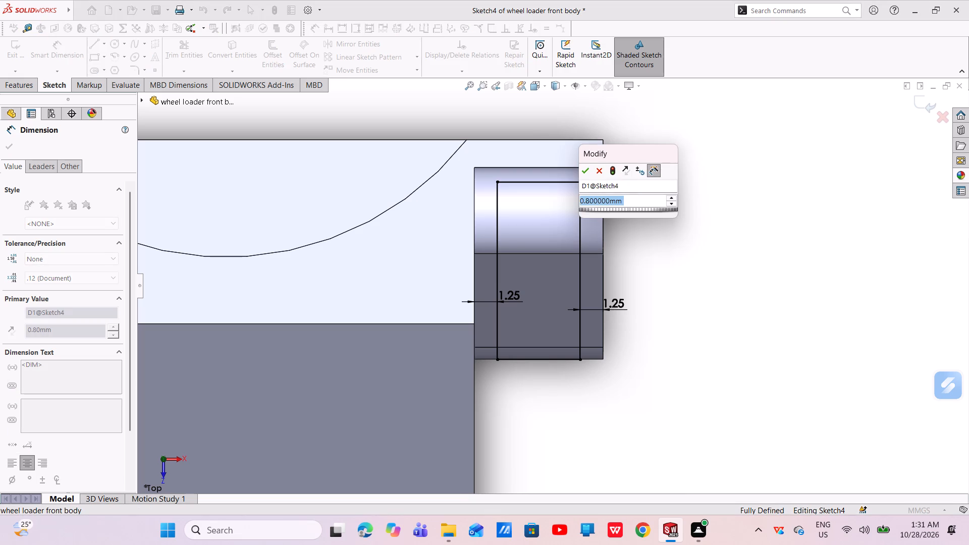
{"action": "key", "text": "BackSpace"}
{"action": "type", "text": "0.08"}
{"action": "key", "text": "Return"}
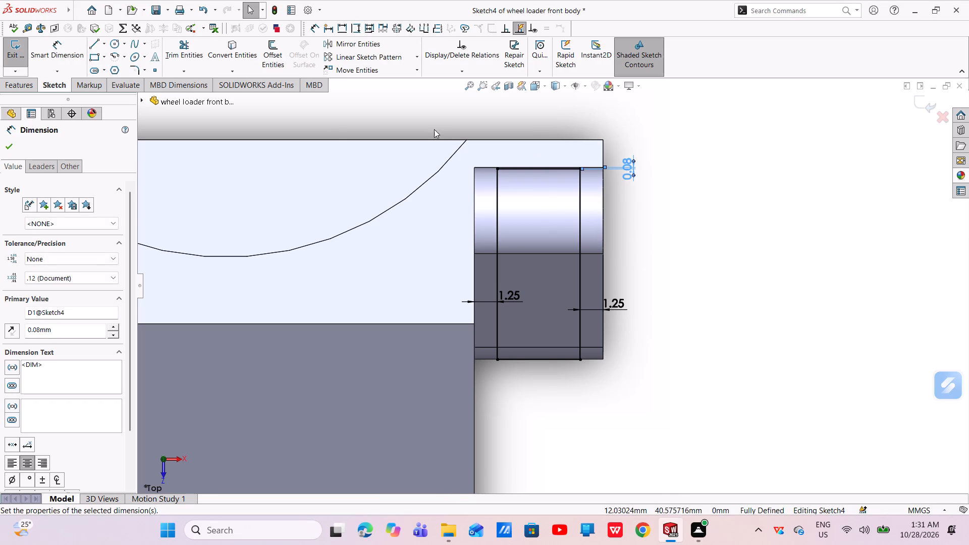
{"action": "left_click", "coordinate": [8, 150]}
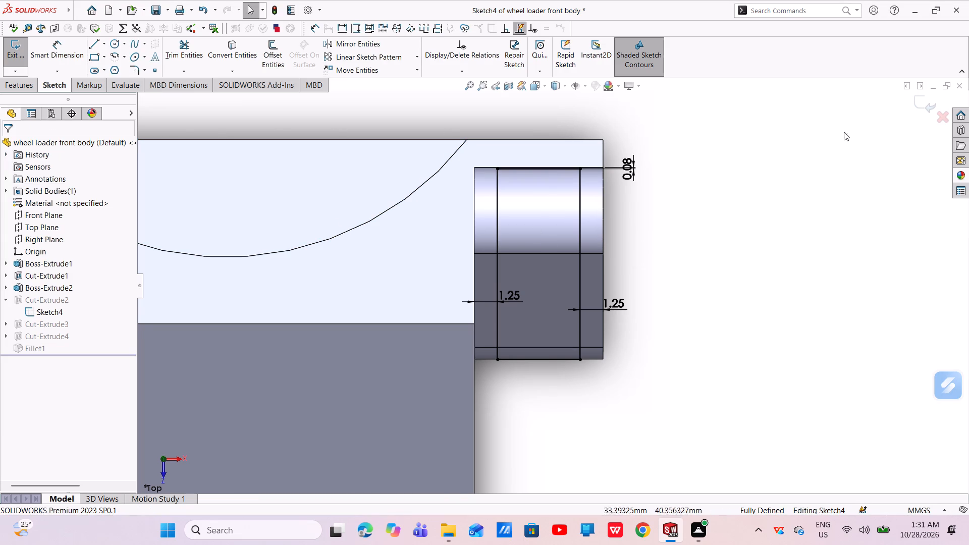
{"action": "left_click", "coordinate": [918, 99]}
Examine the rebuilt slot's closed end between the side boss's two lugs from several angles.
{"action": "scroll", "coordinate": [555, 182], "scroll_direction": "up", "scroll_amount": 2}
{"action": "middle_click_drag", "start_coordinate": [552, 188], "coordinate": [551, 181]}
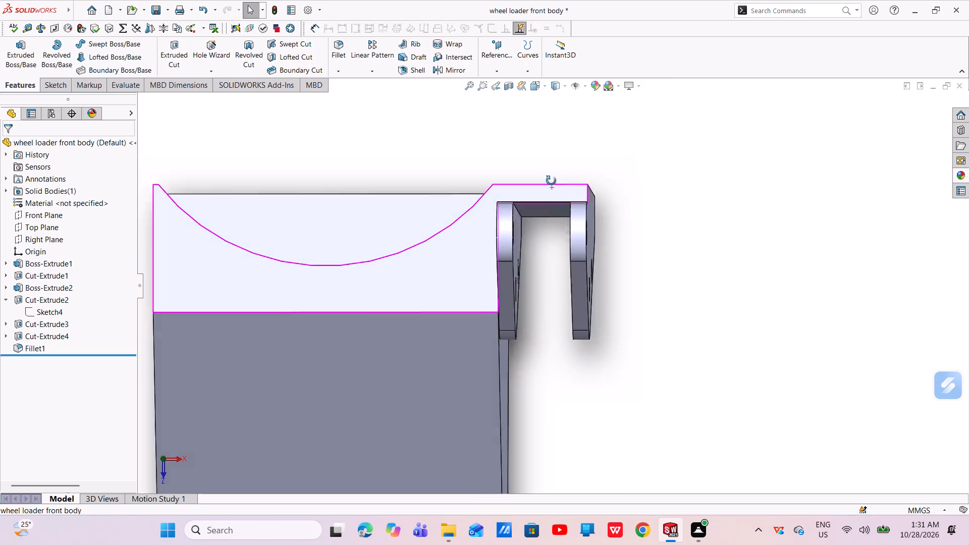
{"action": "middle_click_drag", "start_coordinate": [551, 181], "coordinate": [606, 211]}
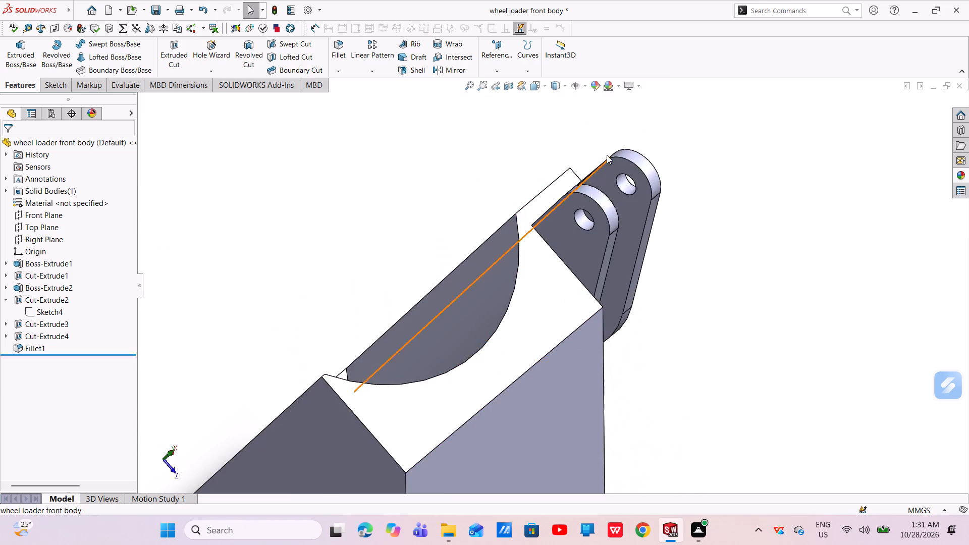
{"action": "scroll", "coordinate": [607, 155], "scroll_direction": "down", "scroll_amount": 2}
{"action": "scroll", "coordinate": [607, 155], "scroll_direction": "up", "scroll_amount": 2}
{"action": "scroll", "coordinate": [607, 155], "scroll_direction": "down", "scroll_amount": 4}
{"action": "scroll", "coordinate": [516, 314], "scroll_direction": "down", "scroll_amount": 3}
{"action": "middle_click_drag", "start_coordinate": [536, 346], "coordinate": [522, 321]}
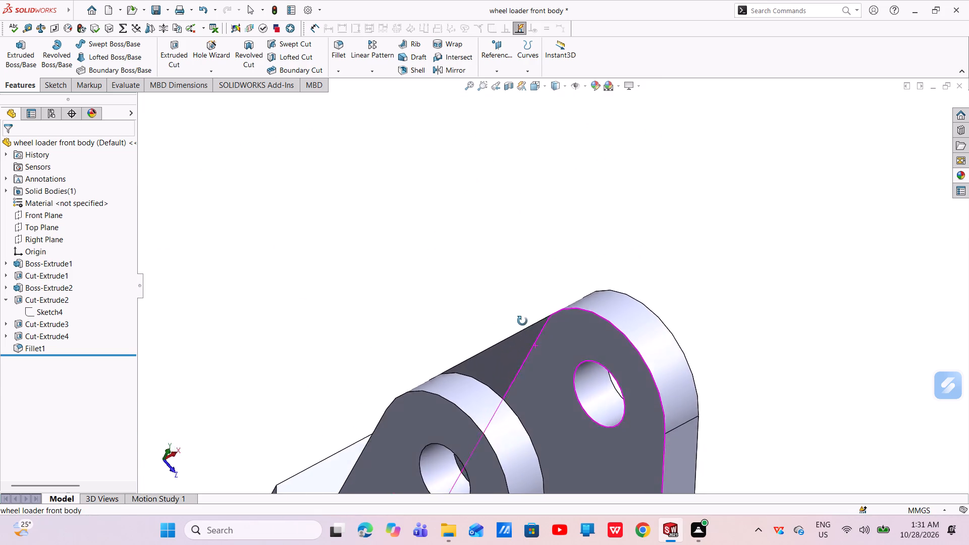
{"action": "middle_click_drag", "start_coordinate": [522, 321], "coordinate": [515, 278]}
{"action": "scroll", "coordinate": [534, 286], "scroll_direction": "up", "scroll_amount": 6}
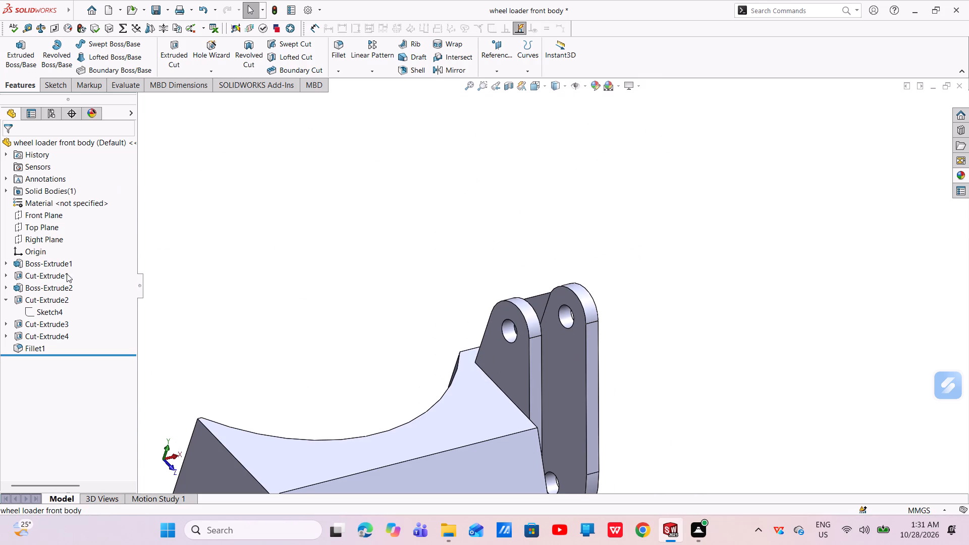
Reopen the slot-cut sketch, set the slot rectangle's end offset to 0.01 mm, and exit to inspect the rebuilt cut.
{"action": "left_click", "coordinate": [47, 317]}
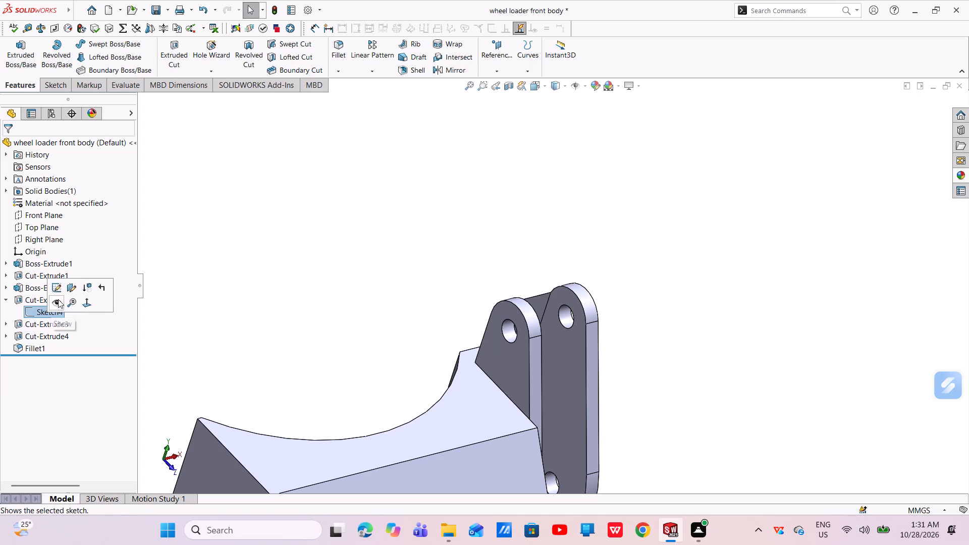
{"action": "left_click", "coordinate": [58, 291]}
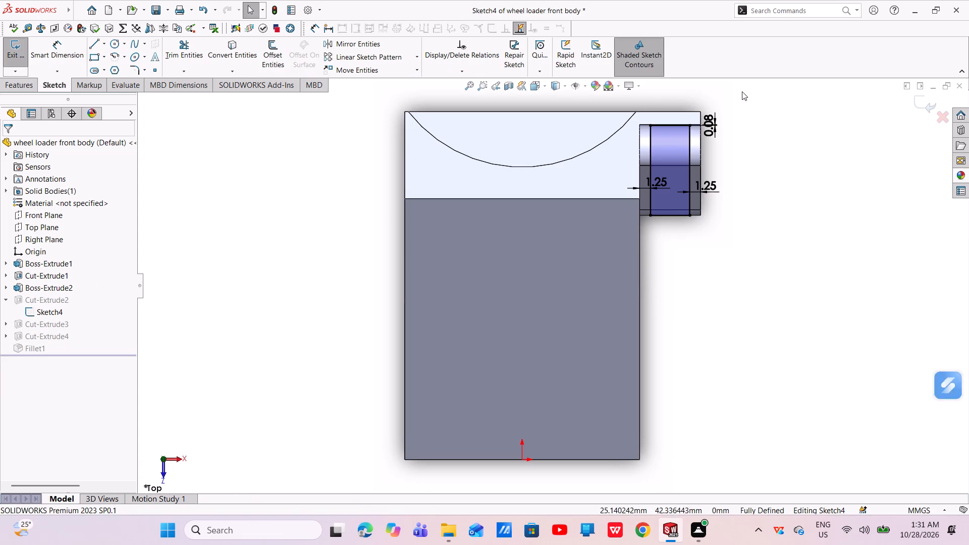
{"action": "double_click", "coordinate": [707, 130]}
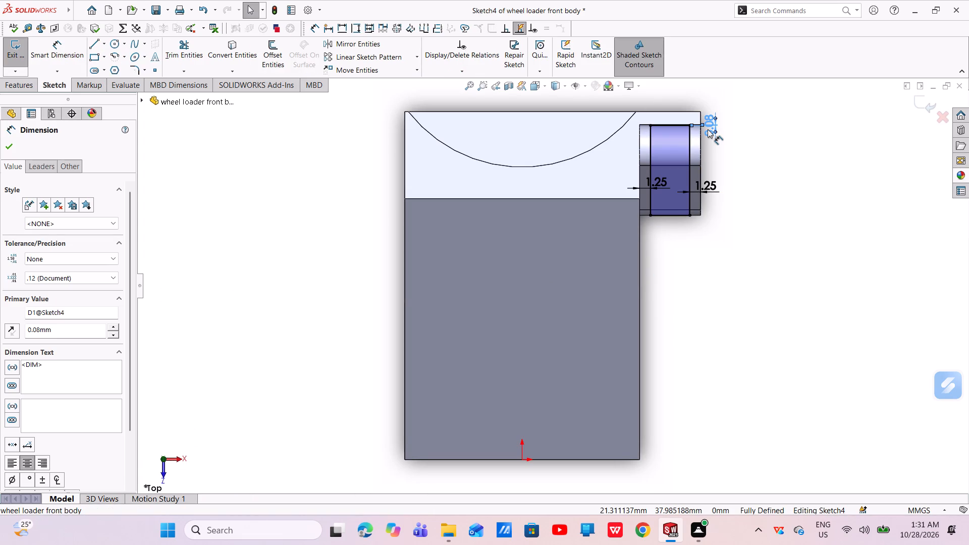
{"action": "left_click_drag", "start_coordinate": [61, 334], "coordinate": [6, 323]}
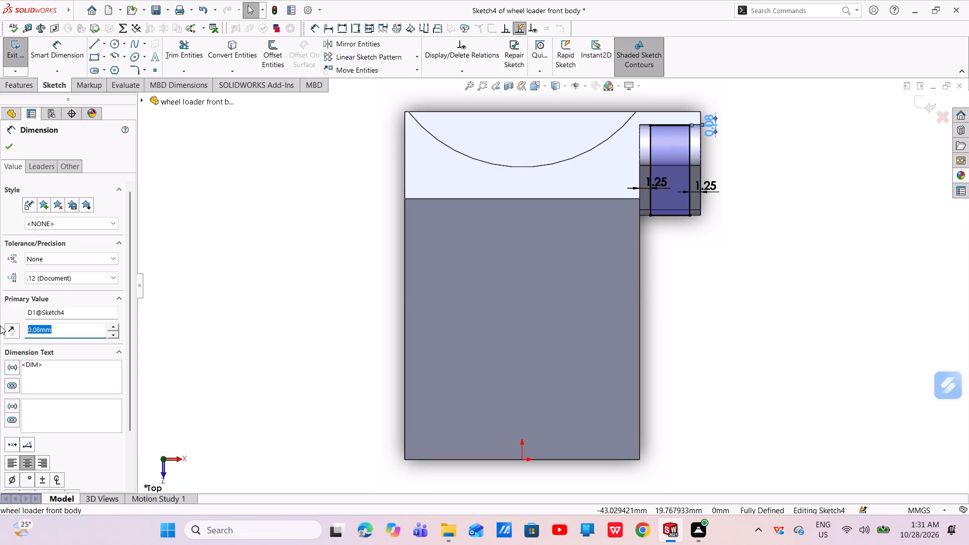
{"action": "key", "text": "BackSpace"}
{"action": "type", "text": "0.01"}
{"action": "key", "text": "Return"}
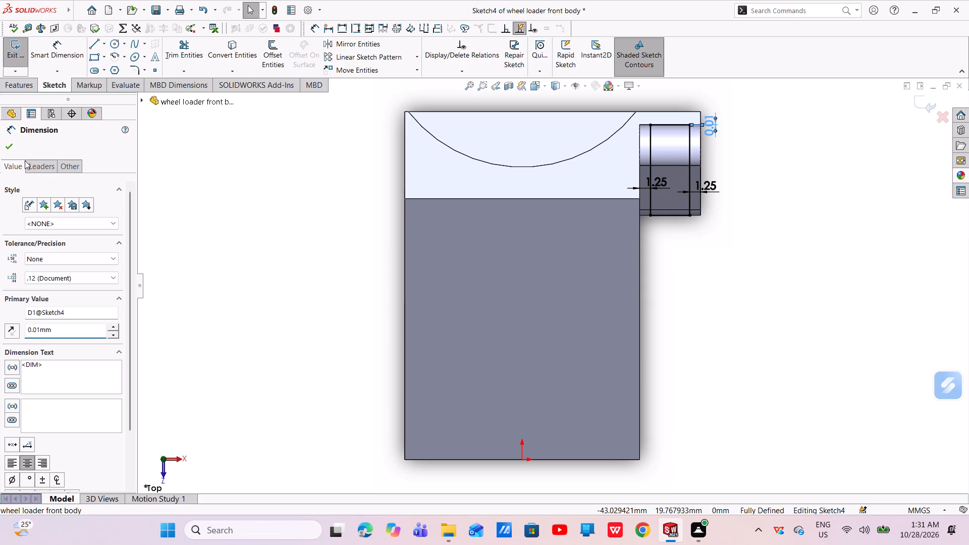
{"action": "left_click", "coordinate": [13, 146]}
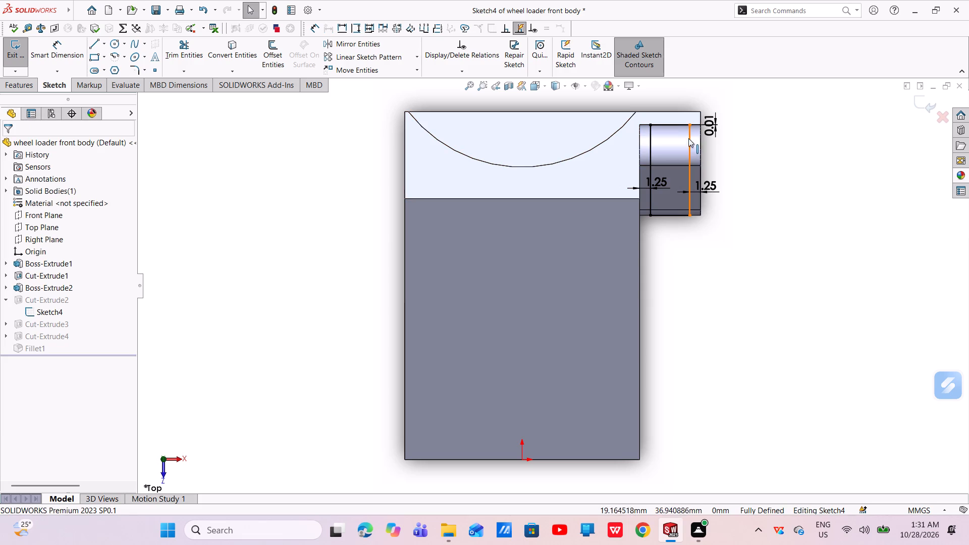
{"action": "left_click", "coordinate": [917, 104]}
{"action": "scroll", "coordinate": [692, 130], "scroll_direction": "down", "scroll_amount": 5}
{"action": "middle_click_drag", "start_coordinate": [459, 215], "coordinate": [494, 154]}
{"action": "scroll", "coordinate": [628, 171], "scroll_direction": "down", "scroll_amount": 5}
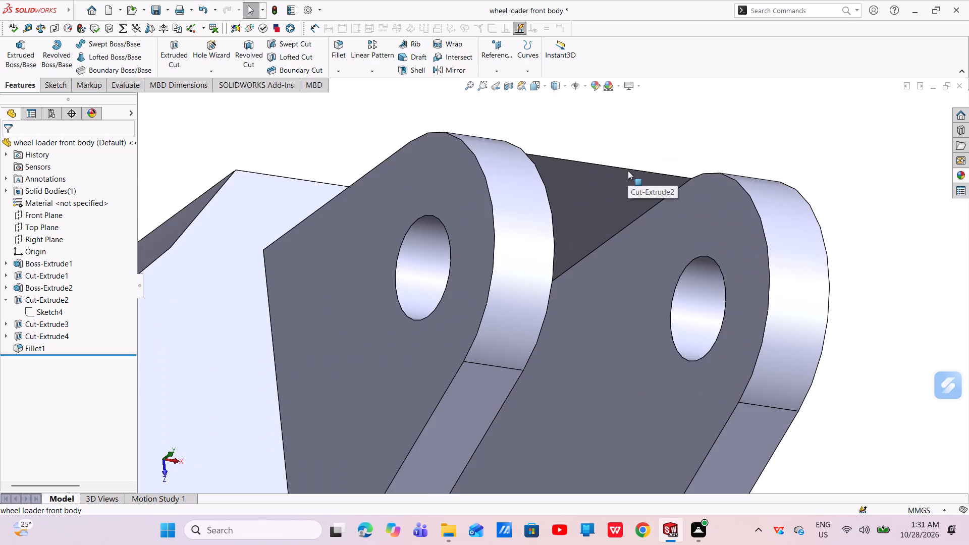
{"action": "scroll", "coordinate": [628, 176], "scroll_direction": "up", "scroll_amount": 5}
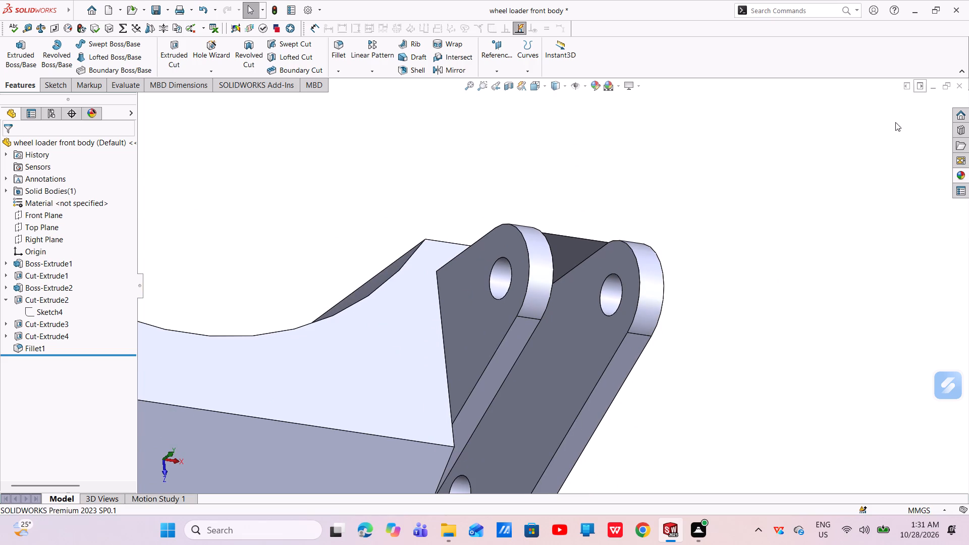
Undo the sketch exit and delete the slot rectangle's 0.01 mm end-offset dimension.
{"action": "key", "text": "ctrl+z"}
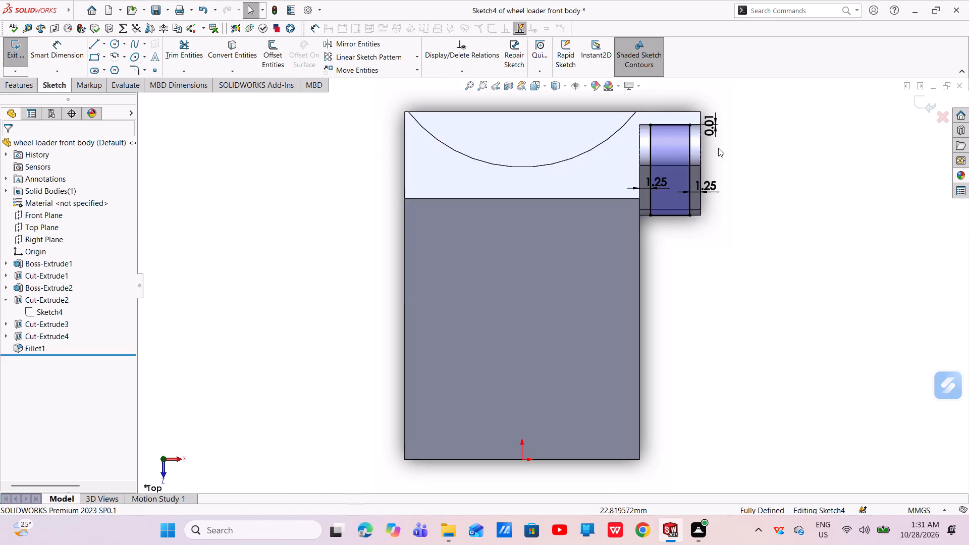
{"action": "scroll", "coordinate": [717, 146], "scroll_direction": "down", "scroll_amount": 5}
{"action": "left_click", "coordinate": [647, 147]}
{"action": "right_click", "coordinate": [647, 147]}
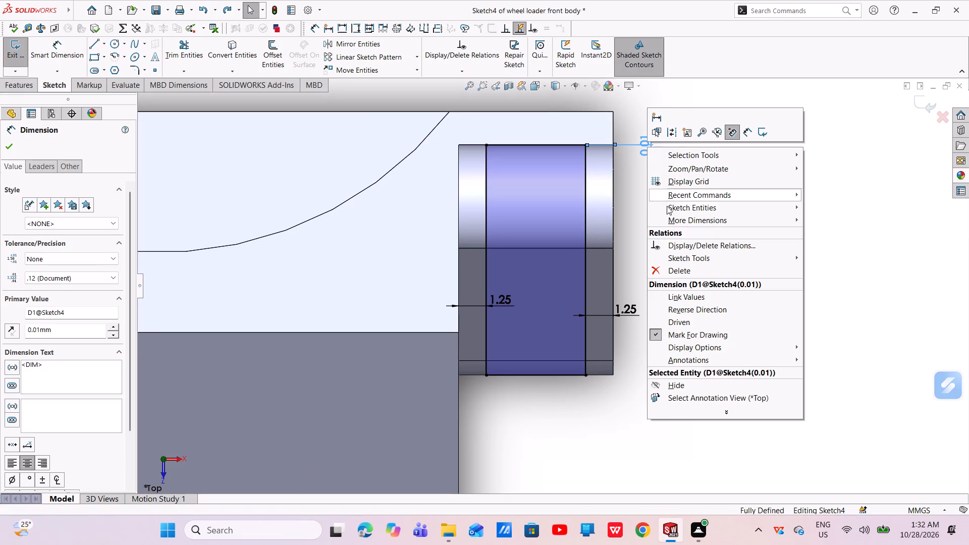
{"action": "left_click", "coordinate": [668, 269]}
Move the slot rectangle's undimensioned end line freehand to the boss's rounded end edge and exit the sketch.
{"action": "scroll", "coordinate": [557, 137], "scroll_direction": "down", "scroll_amount": 4}
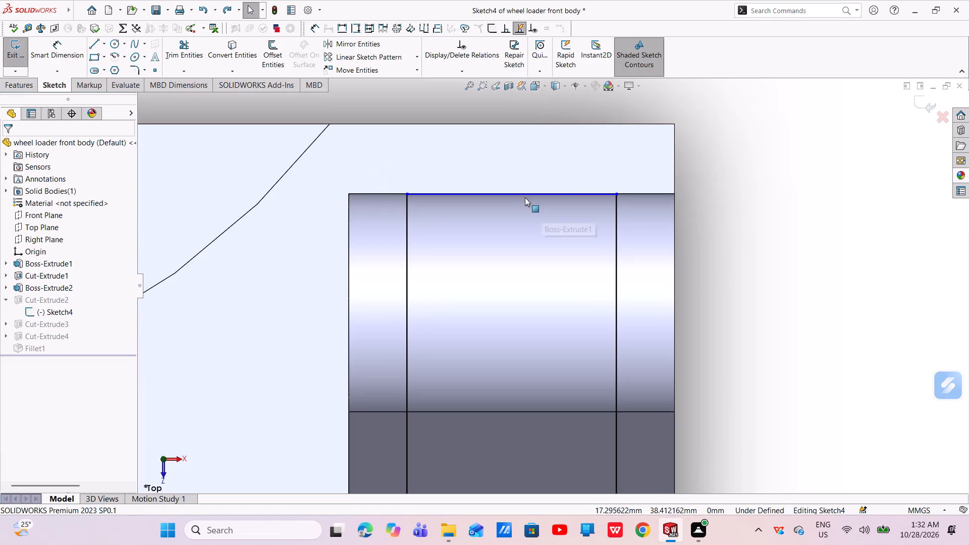
{"action": "left_click_drag", "start_coordinate": [517, 194], "coordinate": [516, 182]}
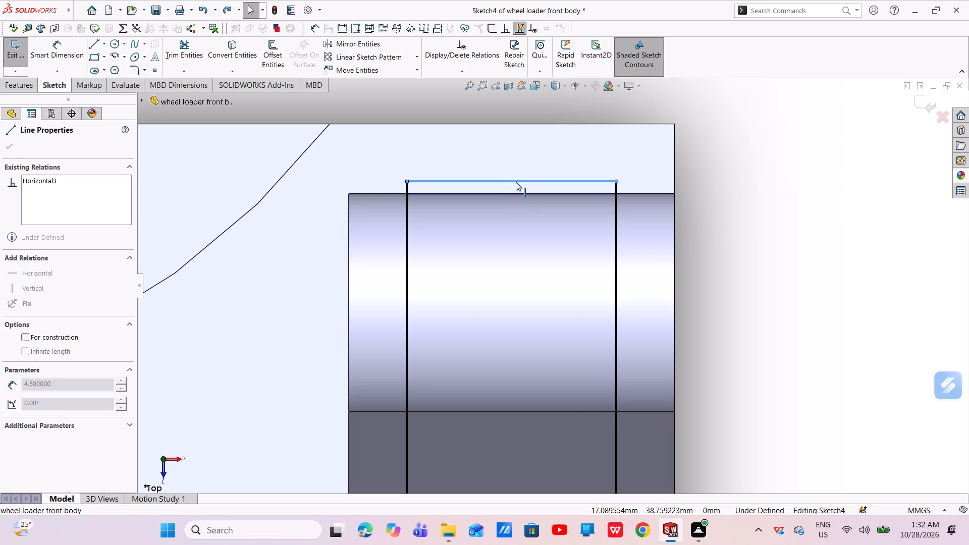
{"action": "left_click_drag", "start_coordinate": [516, 182], "coordinate": [511, 193]}
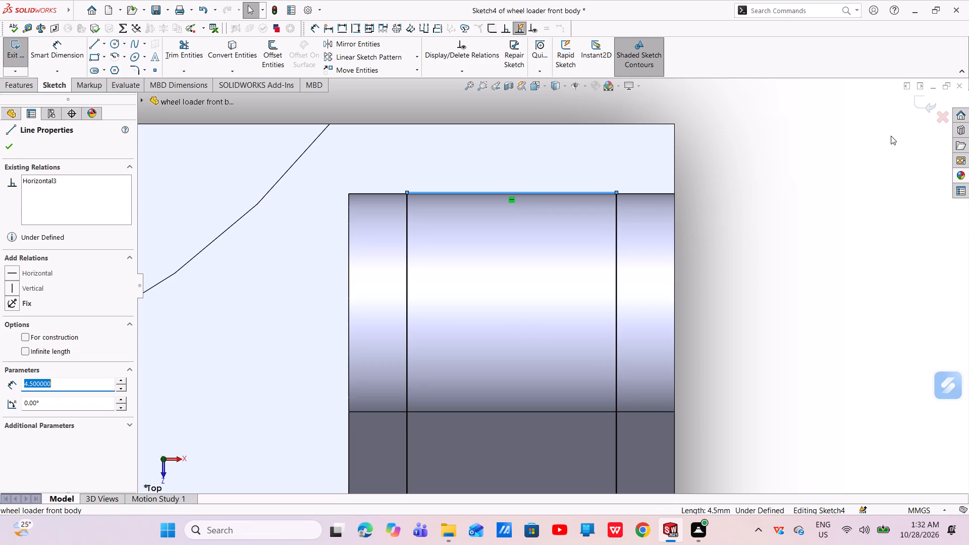
{"action": "left_click", "coordinate": [926, 99]}
Examine the rebuilt slot between the two lugs and the whole front body from several angles.
{"action": "middle_click_drag", "start_coordinate": [535, 207], "coordinate": [547, 158]}
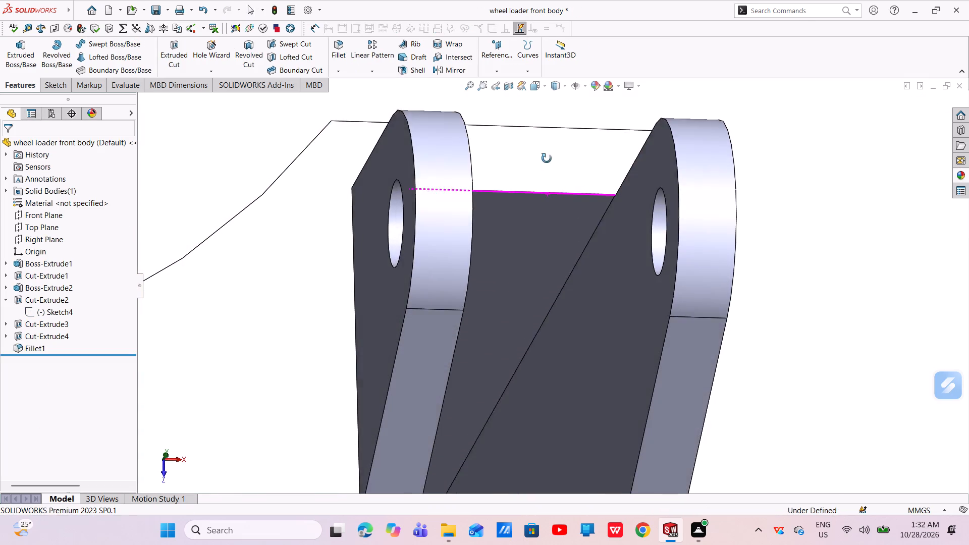
{"action": "middle_click_drag", "start_coordinate": [547, 158], "coordinate": [550, 133]}
{"action": "scroll", "coordinate": [596, 207], "scroll_direction": "up", "scroll_amount": 4}
{"action": "middle_click_drag", "start_coordinate": [587, 205], "coordinate": [568, 166]}
{"action": "scroll", "coordinate": [551, 251], "scroll_direction": "up", "scroll_amount": 5}
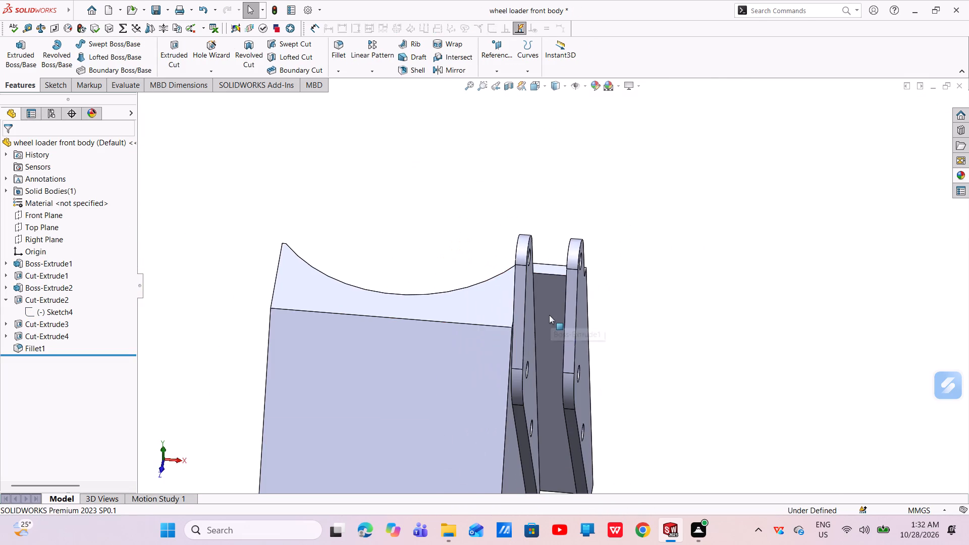
{"action": "middle_click_drag", "start_coordinate": [549, 315], "coordinate": [609, 208]}
{"action": "scroll", "coordinate": [552, 299], "scroll_direction": "up", "scroll_amount": 1}
{"action": "scroll", "coordinate": [627, 327], "scroll_direction": "up", "scroll_amount": 4}
{"action": "middle_click_drag", "start_coordinate": [613, 318], "coordinate": [556, 280]}
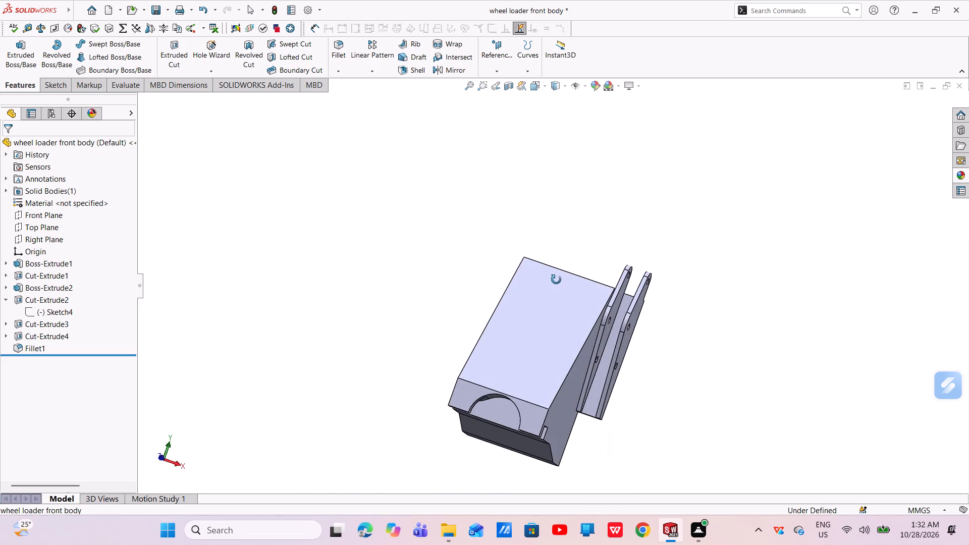
{"action": "middle_click_drag", "start_coordinate": [556, 280], "coordinate": [554, 285]}
Save the wheel loader front body part.
{"action": "key", "text": "ctrl+s"}
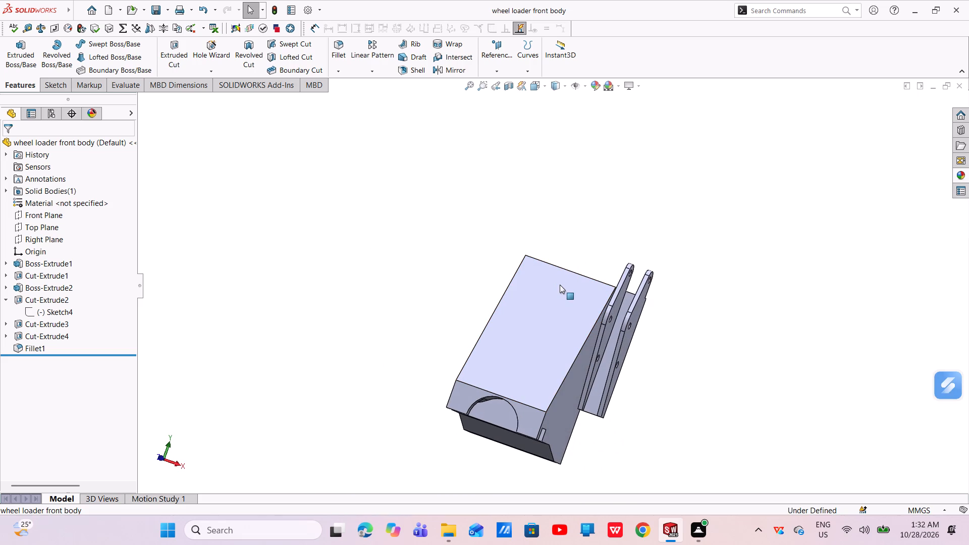
{"action": "key", "text": "ctrl+s"}
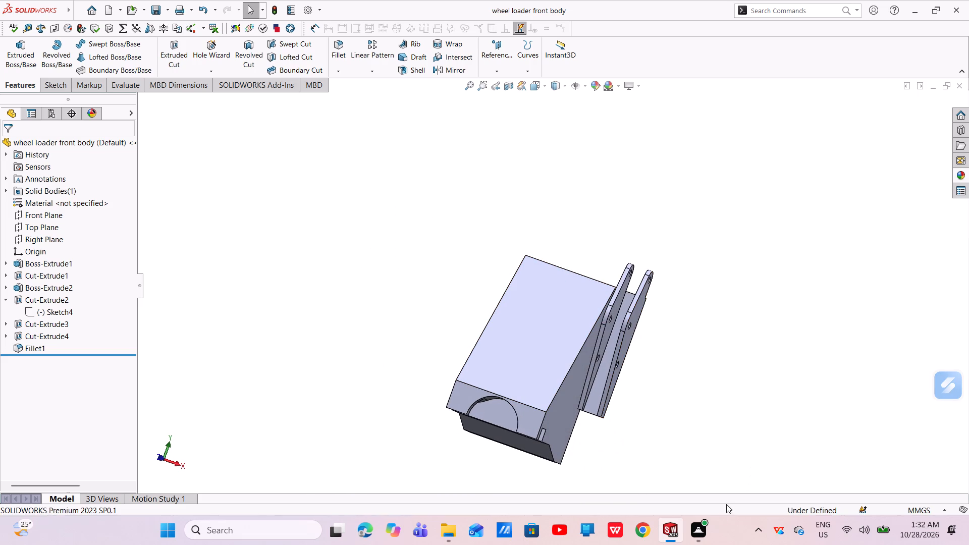
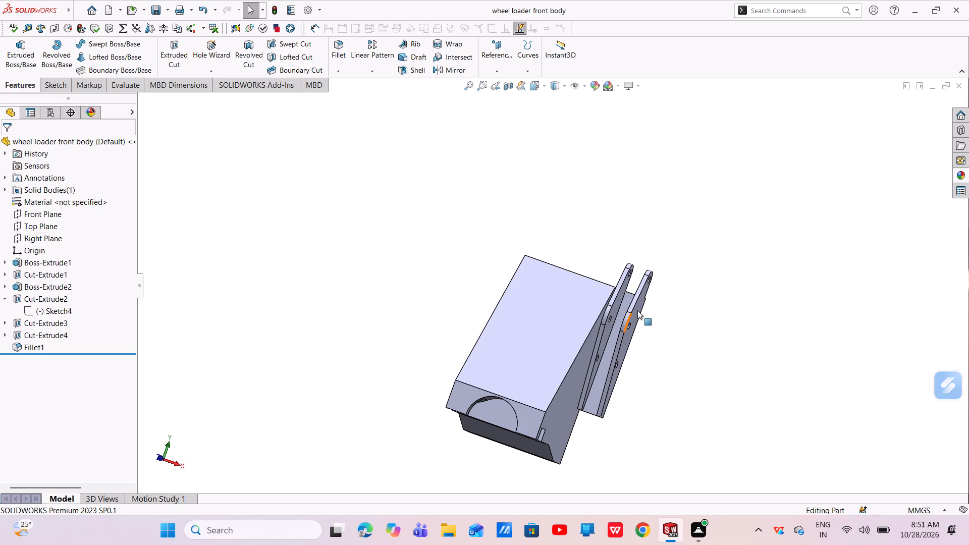
Examine the front body's two lugs, concave front cut and side faces from several angles.
{"action": "middle_click_drag", "start_coordinate": [631, 307], "coordinate": [543, 298]}
{"action": "scroll", "coordinate": [588, 276], "scroll_direction": "down", "scroll_amount": 4}
{"action": "scroll", "coordinate": [627, 335], "scroll_direction": "up", "scroll_amount": 1}
{"action": "middle_click_drag", "start_coordinate": [625, 334], "coordinate": [570, 339]}
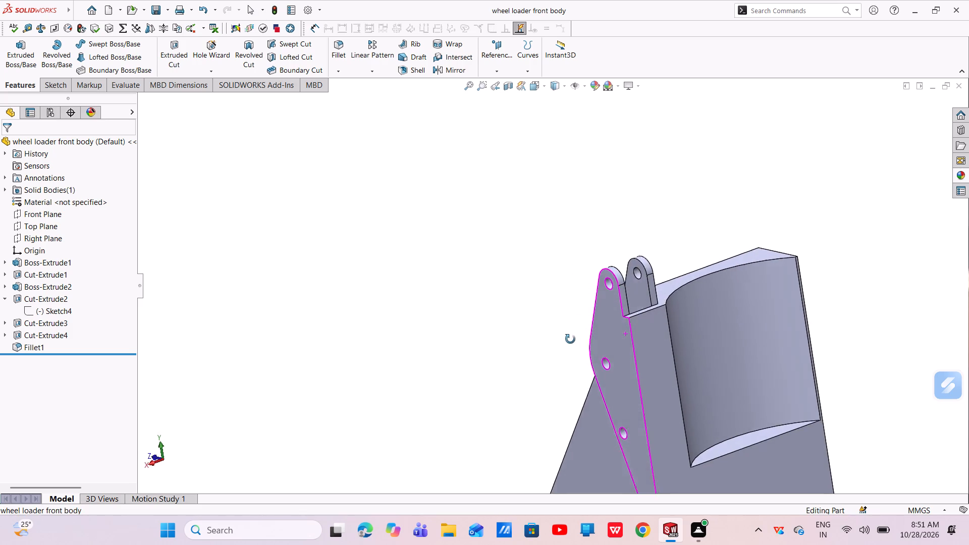
{"action": "middle_click_drag", "start_coordinate": [570, 339], "coordinate": [575, 385]}
{"action": "scroll", "coordinate": [634, 329], "scroll_direction": "up", "scroll_amount": 3}
{"action": "middle_click_drag", "start_coordinate": [634, 328], "coordinate": [678, 348]}
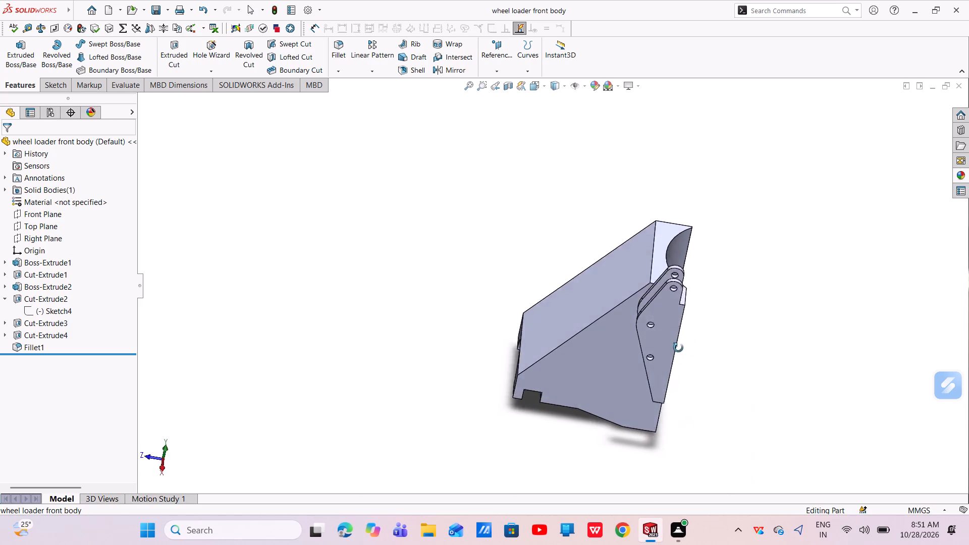
{"action": "middle_click_drag", "start_coordinate": [678, 348], "coordinate": [672, 349]}
{"action": "scroll", "coordinate": [654, 318], "scroll_direction": "up", "scroll_amount": 2}
{"action": "middle_click_drag", "start_coordinate": [652, 318], "coordinate": [684, 407]}
{"action": "scroll", "coordinate": [684, 360], "scroll_direction": "down", "scroll_amount": 2}
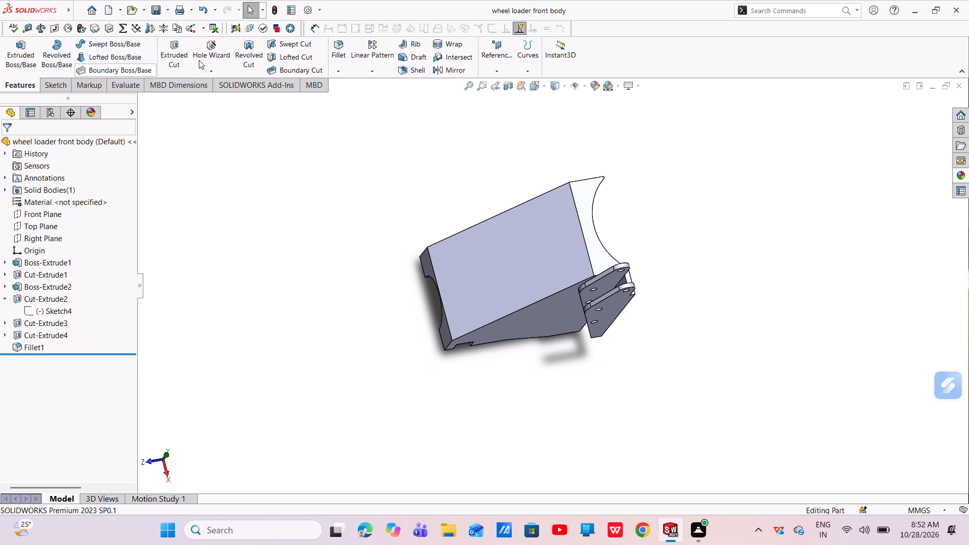
Start a symmetric 0.5 mm fillet with the boss's outer long edge and the concave front cut's adjacent straight edge.
{"action": "left_click", "coordinate": [343, 48]}
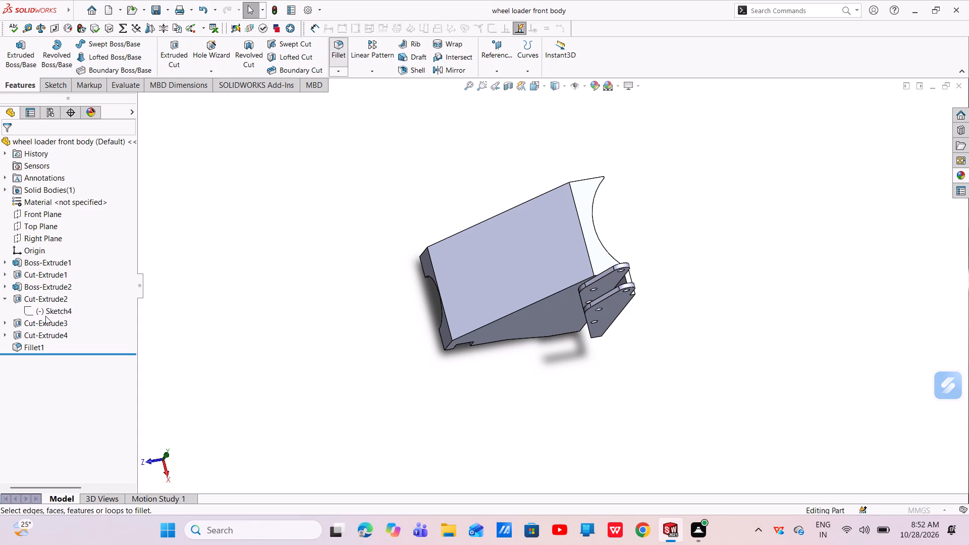
{"action": "key", "text": "BackSpace"}
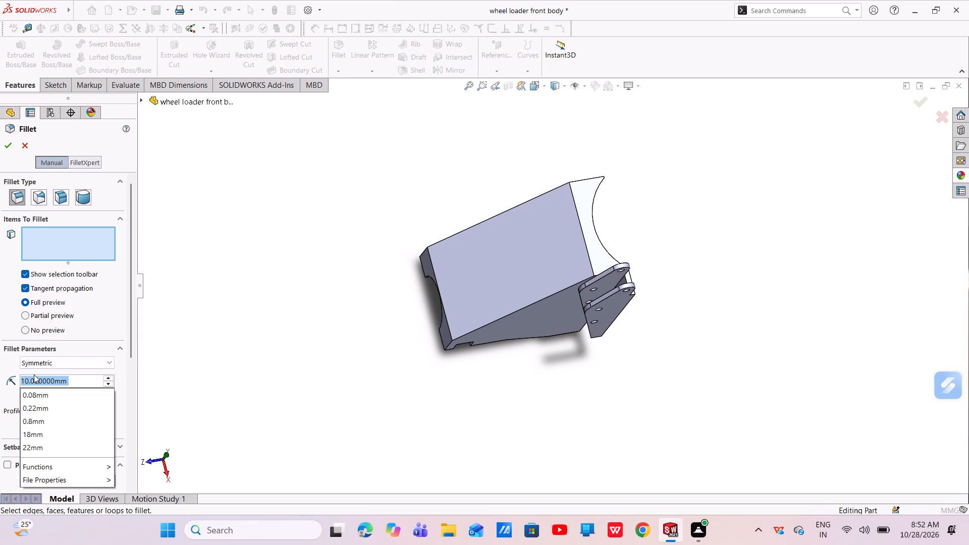
{"action": "type", "text": "0.5"}
{"action": "key", "text": "Return"}
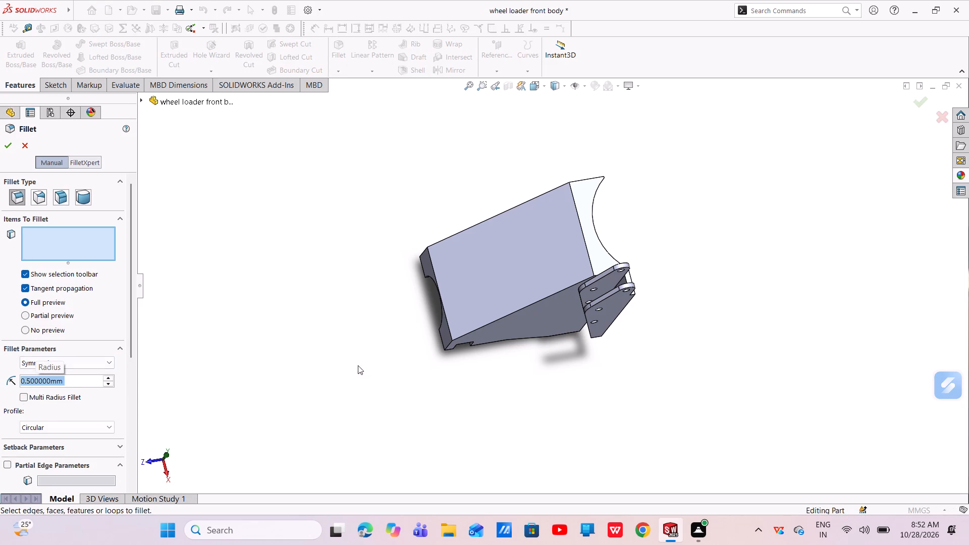
{"action": "scroll", "coordinate": [584, 350], "scroll_direction": "down", "scroll_amount": 5}
{"action": "middle_click_drag", "start_coordinate": [585, 343], "coordinate": [520, 253]}
{"action": "scroll", "coordinate": [531, 146], "scroll_direction": "up", "scroll_amount": 3}
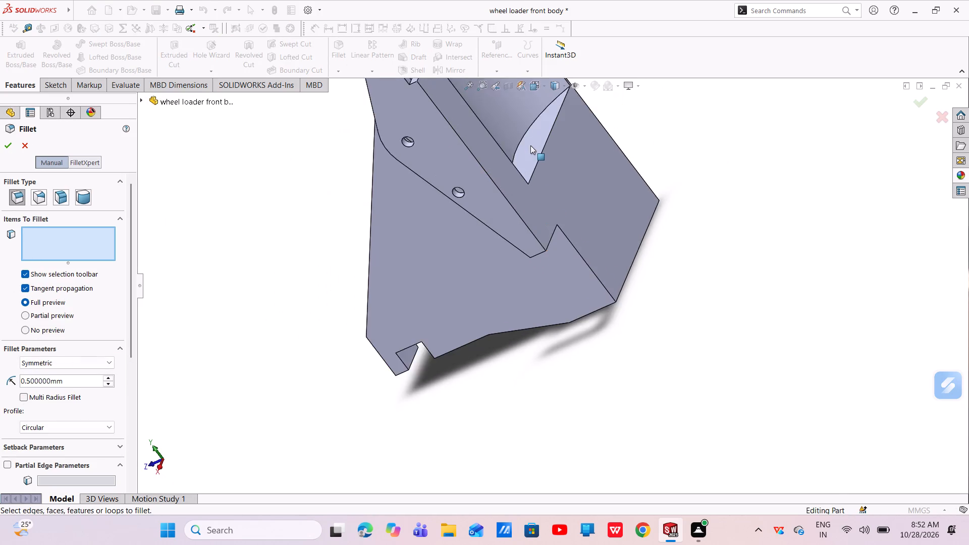
{"action": "scroll", "coordinate": [480, 137], "scroll_direction": "down", "scroll_amount": 3}
{"action": "left_click", "coordinate": [469, 190]}
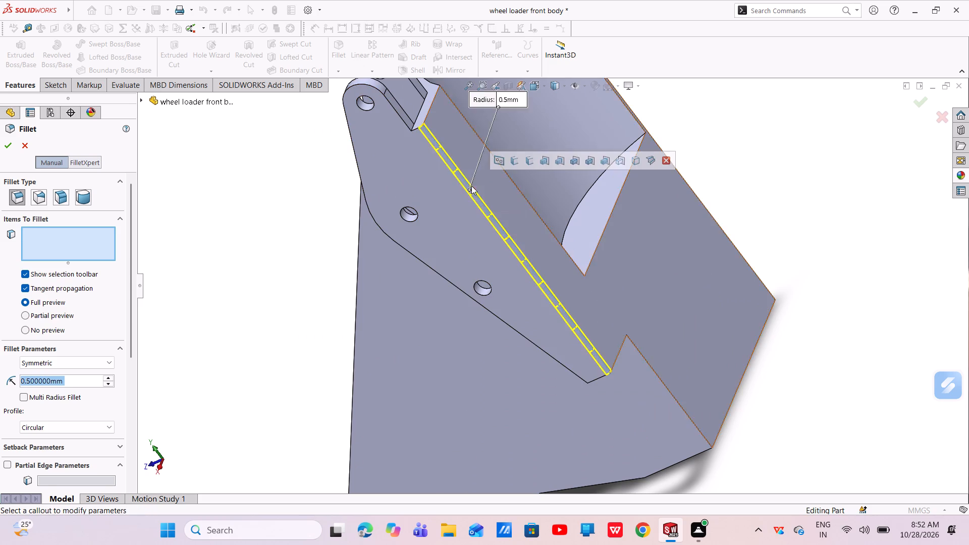
{"action": "scroll", "coordinate": [471, 183], "scroll_direction": "up", "scroll_amount": 3}
{"action": "middle_click_drag", "start_coordinate": [503, 209], "coordinate": [450, 234]}
{"action": "scroll", "coordinate": [448, 237], "scroll_direction": "down", "scroll_amount": 5}
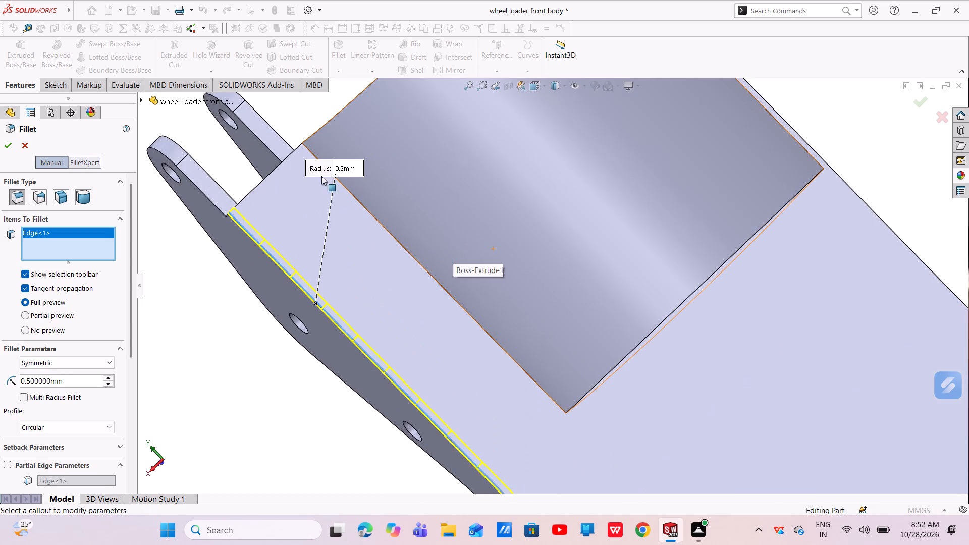
{"action": "scroll", "coordinate": [318, 164], "scroll_direction": "down", "scroll_amount": 6}
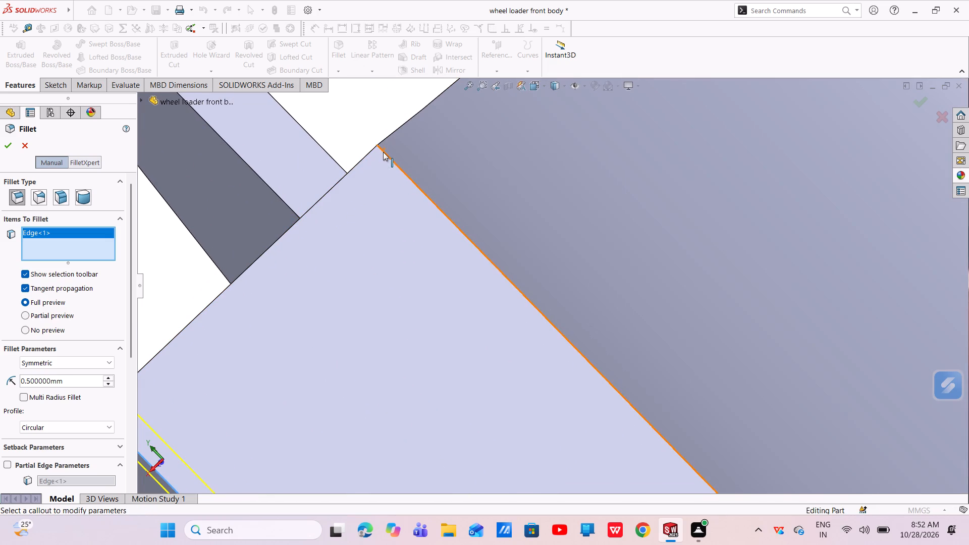
{"action": "left_click", "coordinate": [383, 152]}
Add the two long inner edges where the lugs meet the slot floor to the 0.5 mm fillet and apply it.
{"action": "scroll", "coordinate": [396, 202], "scroll_direction": "up", "scroll_amount": 5}
{"action": "scroll", "coordinate": [408, 310], "scroll_direction": "up", "scroll_amount": 1}
{"action": "scroll", "coordinate": [409, 307], "scroll_direction": "down", "scroll_amount": 2}
{"action": "scroll", "coordinate": [409, 306], "scroll_direction": "up", "scroll_amount": 2}
{"action": "middle_click_drag", "start_coordinate": [449, 353], "coordinate": [563, 248]}
{"action": "scroll", "coordinate": [482, 304], "scroll_direction": "up", "scroll_amount": 1}
{"action": "scroll", "coordinate": [523, 367], "scroll_direction": "up", "scroll_amount": 5}
{"action": "middle_click_drag", "start_coordinate": [443, 370], "coordinate": [484, 345]}
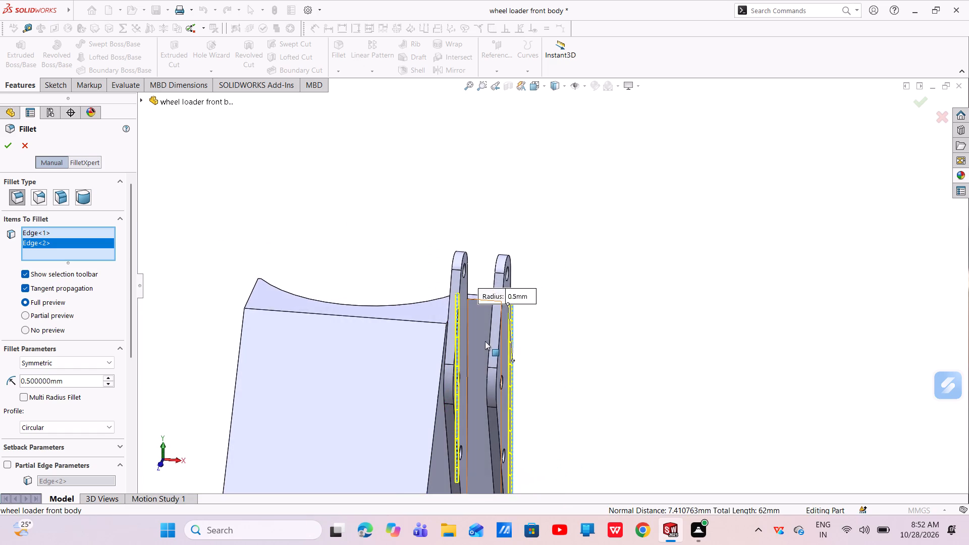
{"action": "scroll", "coordinate": [482, 326], "scroll_direction": "down", "scroll_amount": 6}
{"action": "left_click", "coordinate": [473, 302]}
{"action": "scroll", "coordinate": [475, 304], "scroll_direction": "up", "scroll_amount": 3}
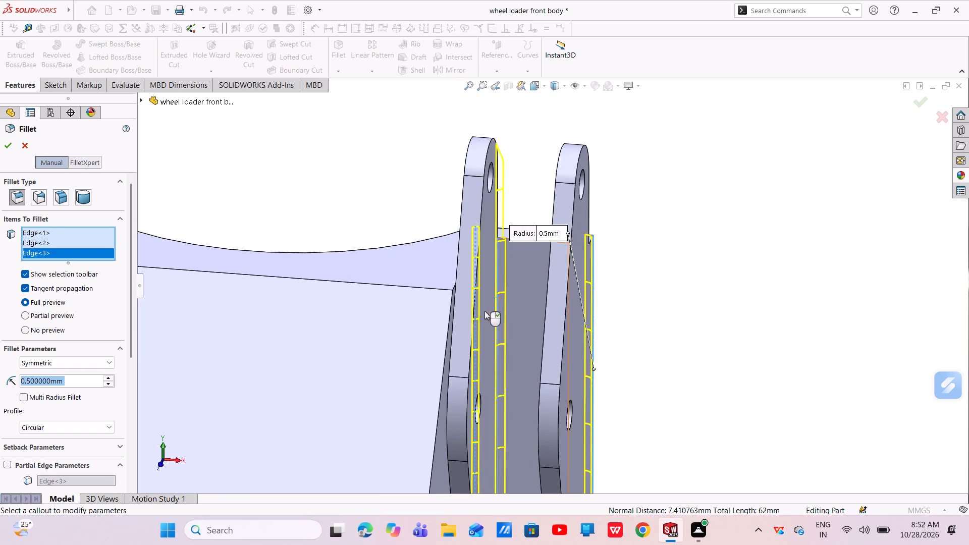
{"action": "middle_click_drag", "start_coordinate": [490, 311], "coordinate": [511, 299]}
{"action": "scroll", "coordinate": [567, 290], "scroll_direction": "down", "scroll_amount": 7}
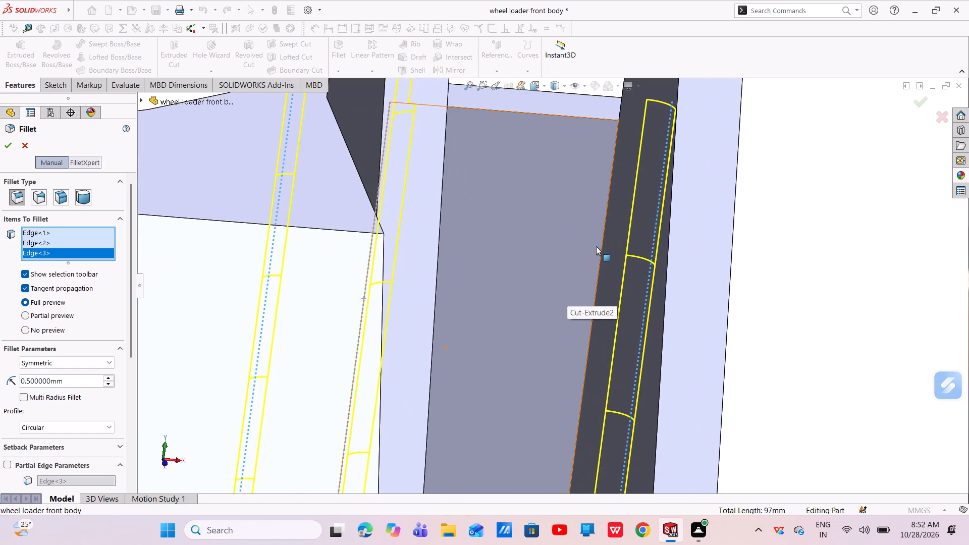
{"action": "left_click", "coordinate": [602, 246]}
{"action": "scroll", "coordinate": [603, 246], "scroll_direction": "up", "scroll_amount": 5}
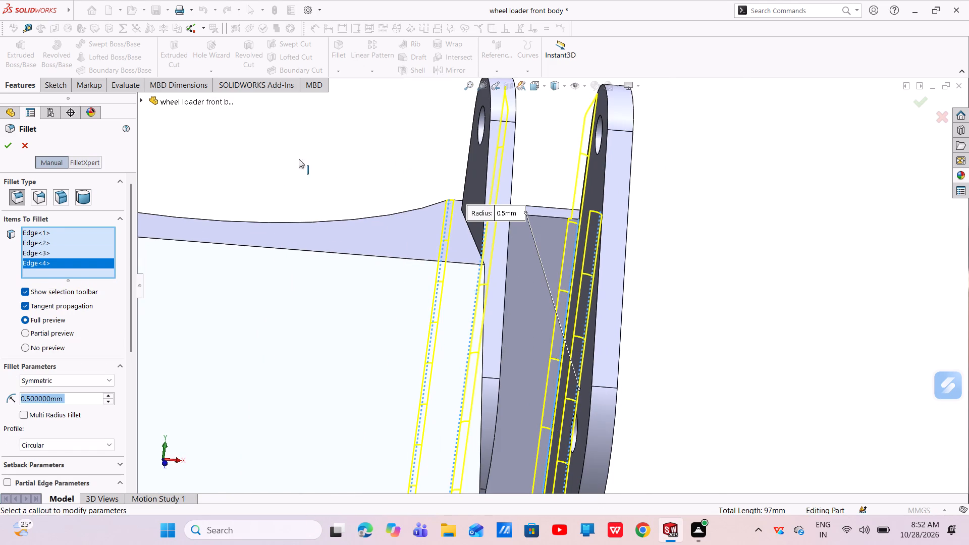
{"action": "left_click", "coordinate": [4, 145]}
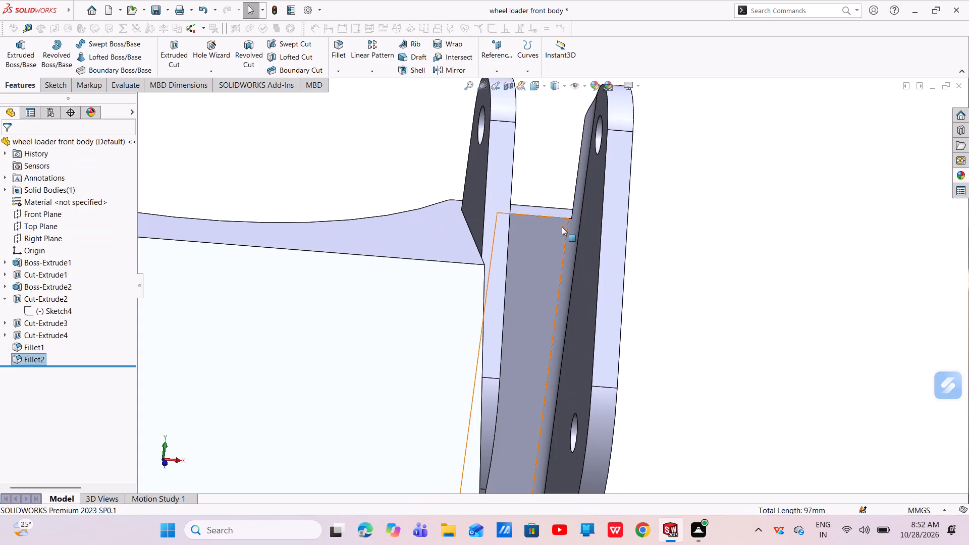
Examine the new fillets along the slot, lug ends and outer boss edge, and the whole body, from several angles.
{"action": "scroll", "coordinate": [561, 225], "scroll_direction": "up", "scroll_amount": 4}
{"action": "middle_click_drag", "start_coordinate": [559, 223], "coordinate": [558, 288]}
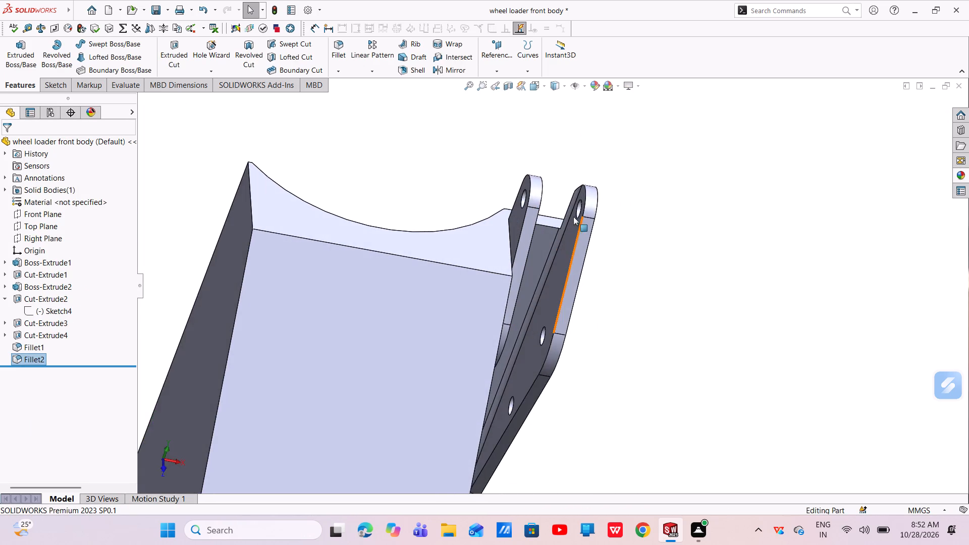
{"action": "scroll", "coordinate": [571, 212], "scroll_direction": "down", "scroll_amount": 13}
{"action": "scroll", "coordinate": [570, 212], "scroll_direction": "up", "scroll_amount": 6}
{"action": "scroll", "coordinate": [570, 212], "scroll_direction": "down", "scroll_amount": 1}
{"action": "scroll", "coordinate": [570, 211], "scroll_direction": "up", "scroll_amount": 1}
{"action": "middle_click_drag", "start_coordinate": [527, 319], "coordinate": [500, 313]}
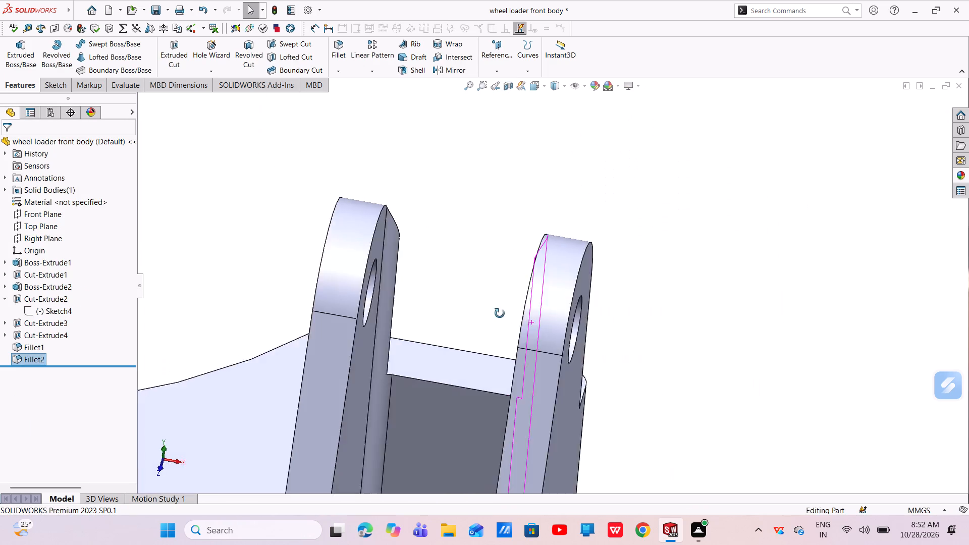
{"action": "middle_click_drag", "start_coordinate": [500, 313], "coordinate": [410, 405]}
{"action": "scroll", "coordinate": [453, 367], "scroll_direction": "up", "scroll_amount": 1}
{"action": "scroll", "coordinate": [529, 235], "scroll_direction": "down", "scroll_amount": 6}
{"action": "middle_click_drag", "start_coordinate": [528, 242], "coordinate": [514, 247]}
{"action": "scroll", "coordinate": [519, 246], "scroll_direction": "up", "scroll_amount": 1}
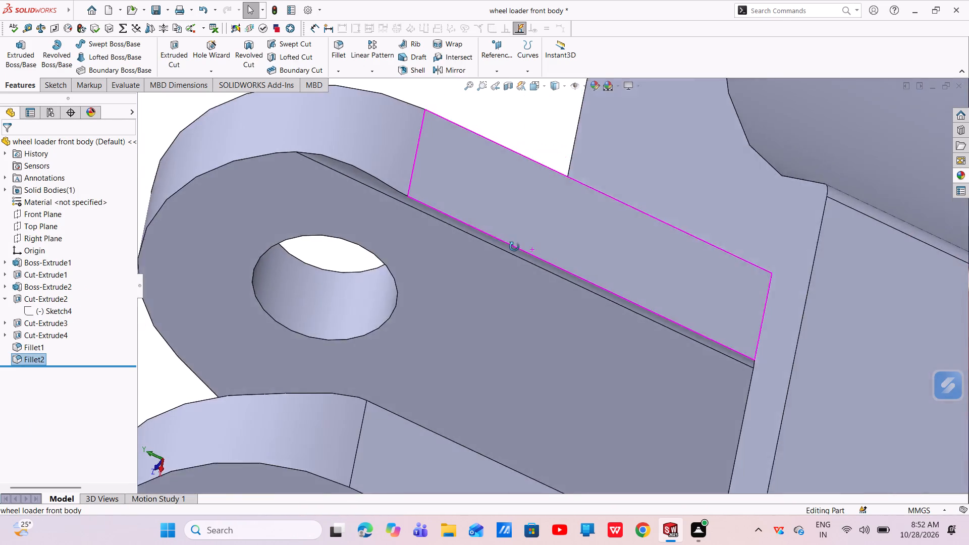
{"action": "middle_click_drag", "start_coordinate": [514, 247], "coordinate": [464, 302]}
{"action": "scroll", "coordinate": [471, 299], "scroll_direction": "up", "scroll_amount": 5}
{"action": "scroll", "coordinate": [475, 293], "scroll_direction": "down", "scroll_amount": 1}
{"action": "scroll", "coordinate": [499, 339], "scroll_direction": "up", "scroll_amount": 1}
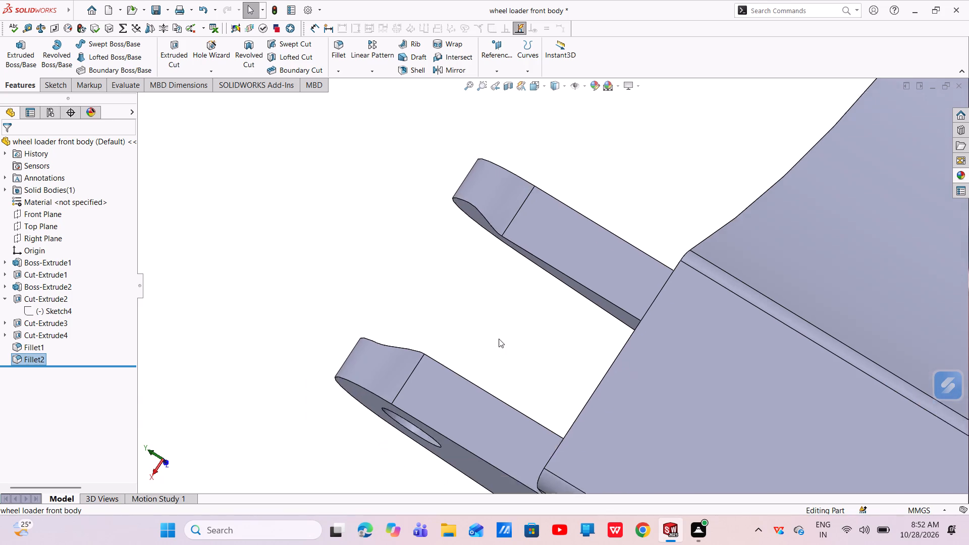
{"action": "scroll", "coordinate": [499, 339], "scroll_direction": "up", "scroll_amount": 2}
{"action": "middle_click_drag", "start_coordinate": [510, 344], "coordinate": [658, 229]}
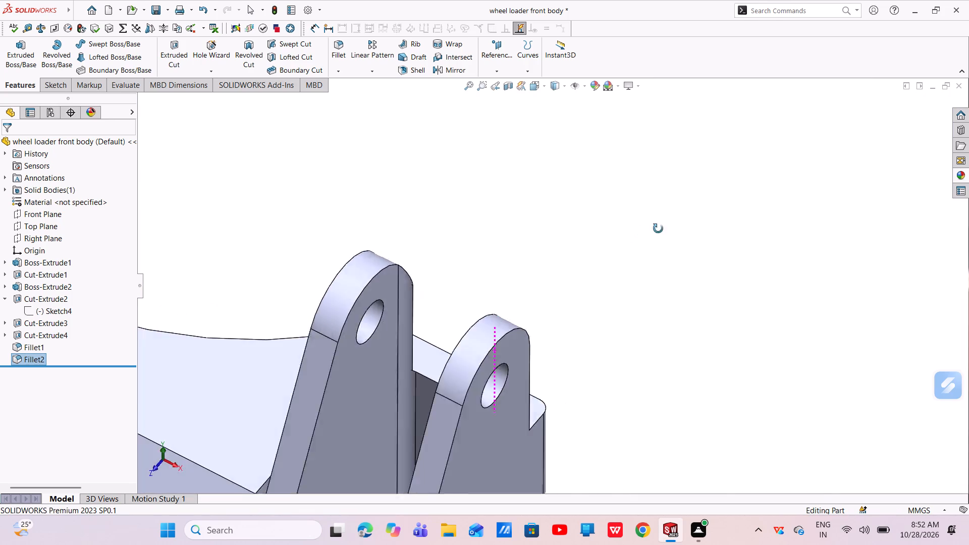
{"action": "middle_click_drag", "start_coordinate": [658, 229], "coordinate": [650, 270]}
{"action": "scroll", "coordinate": [456, 350], "scroll_direction": "up", "scroll_amount": 2}
{"action": "scroll", "coordinate": [446, 337], "scroll_direction": "down", "scroll_amount": 1}
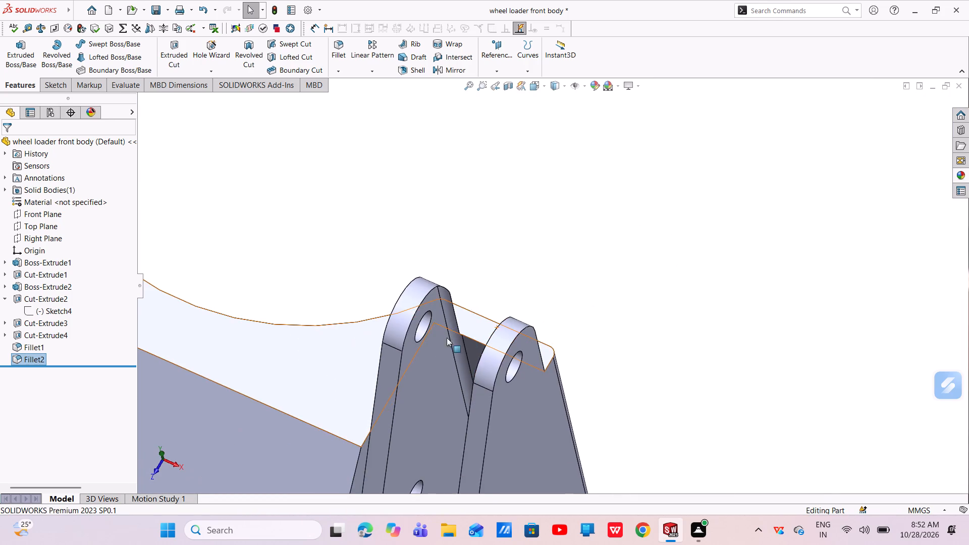
{"action": "scroll", "coordinate": [447, 338], "scroll_direction": "down", "scroll_amount": 4}
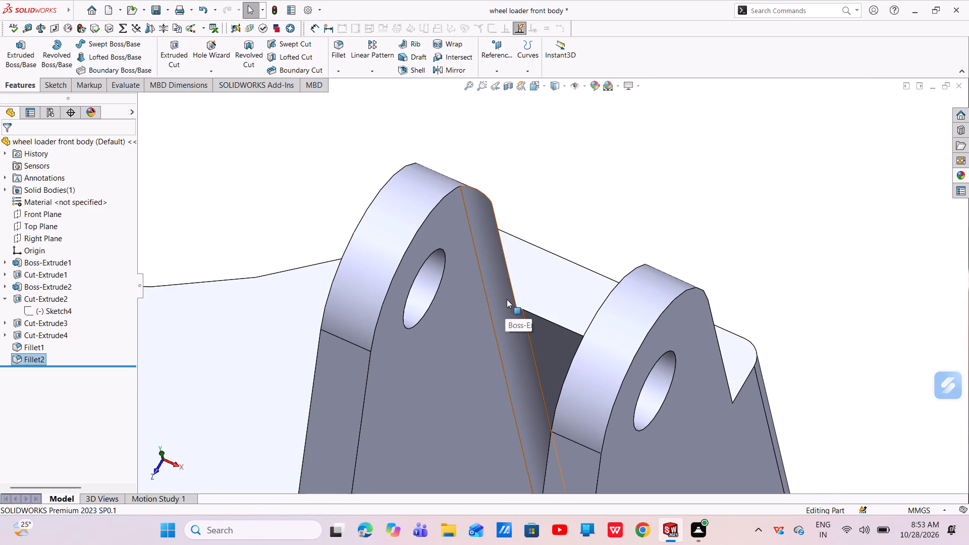
{"action": "scroll", "coordinate": [507, 299], "scroll_direction": "up", "scroll_amount": 3}
{"action": "middle_click_drag", "start_coordinate": [517, 310], "coordinate": [503, 321]}
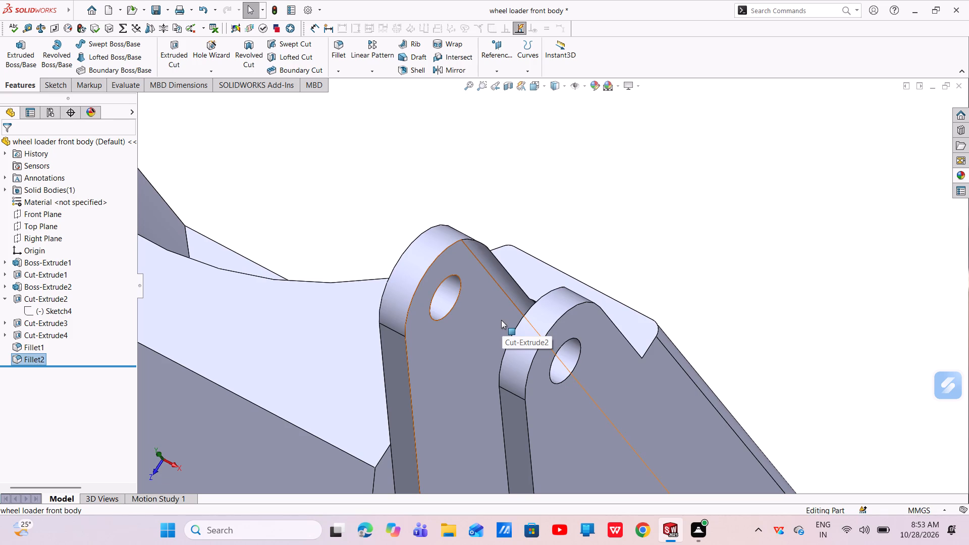
{"action": "scroll", "coordinate": [517, 349], "scroll_direction": "up", "scroll_amount": 6}
{"action": "middle_click_drag", "start_coordinate": [494, 355], "coordinate": [497, 326]}
{"action": "scroll", "coordinate": [490, 392], "scroll_direction": "up", "scroll_amount": 5}
{"action": "scroll", "coordinate": [484, 387], "scroll_direction": "down", "scroll_amount": 6}
{"action": "scroll", "coordinate": [484, 390], "scroll_direction": "up", "scroll_amount": 5}
{"action": "scroll", "coordinate": [495, 380], "scroll_direction": "down", "scroll_amount": 2}
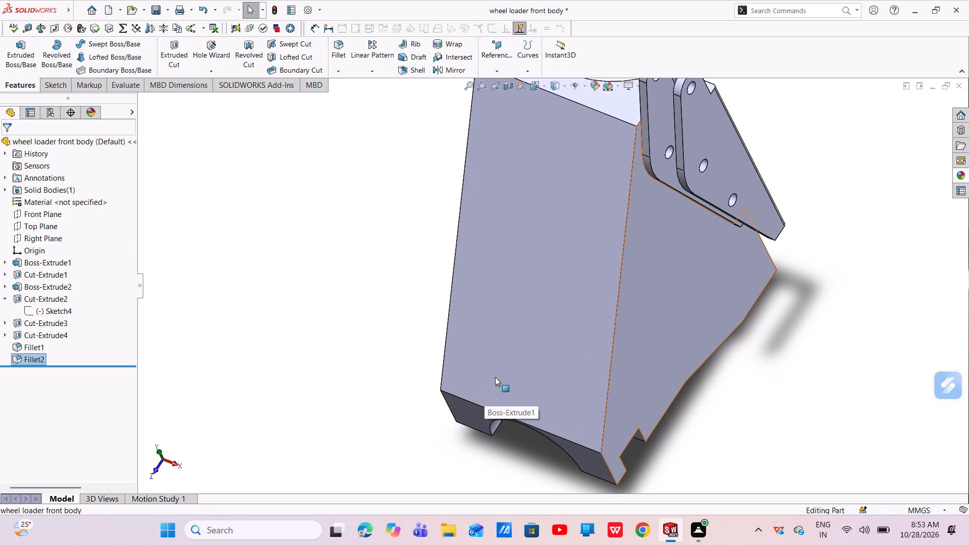
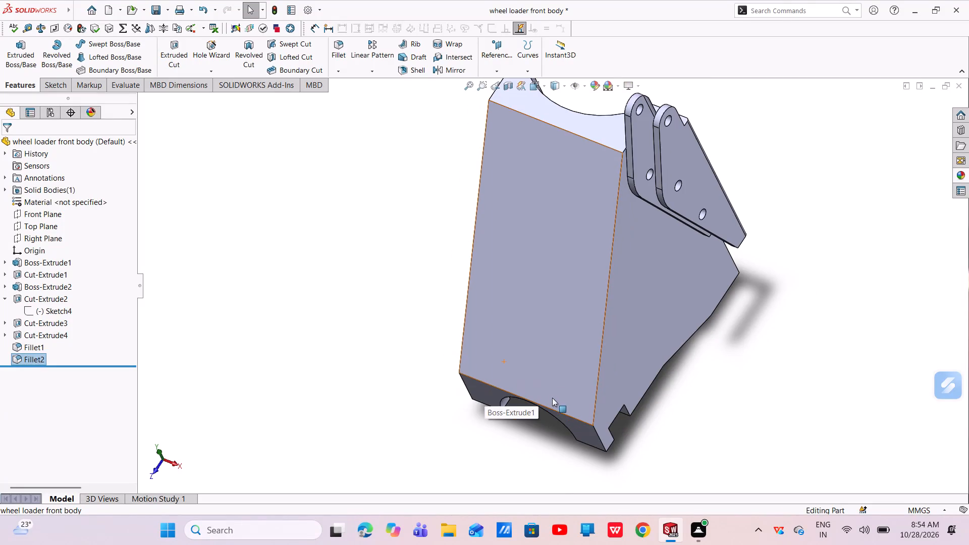
Examine the body's large flat face, the arched cut at its lower end and the adjoining side face from several angles.
{"action": "middle_click_drag", "start_coordinate": [548, 352], "coordinate": [568, 369]}
{"action": "scroll", "coordinate": [563, 322], "scroll_direction": "down", "scroll_amount": 3}
{"action": "scroll", "coordinate": [563, 322], "scroll_direction": "up", "scroll_amount": 2}
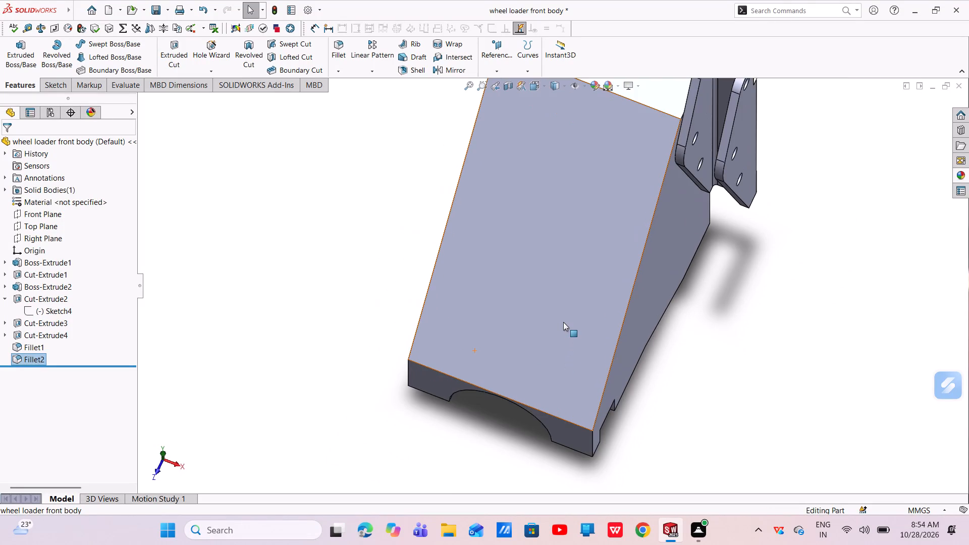
{"action": "middle_click_drag", "start_coordinate": [559, 318], "coordinate": [557, 267]}
{"action": "scroll", "coordinate": [558, 263], "scroll_direction": "down", "scroll_amount": 1}
{"action": "scroll", "coordinate": [558, 263], "scroll_direction": "up", "scroll_amount": 2}
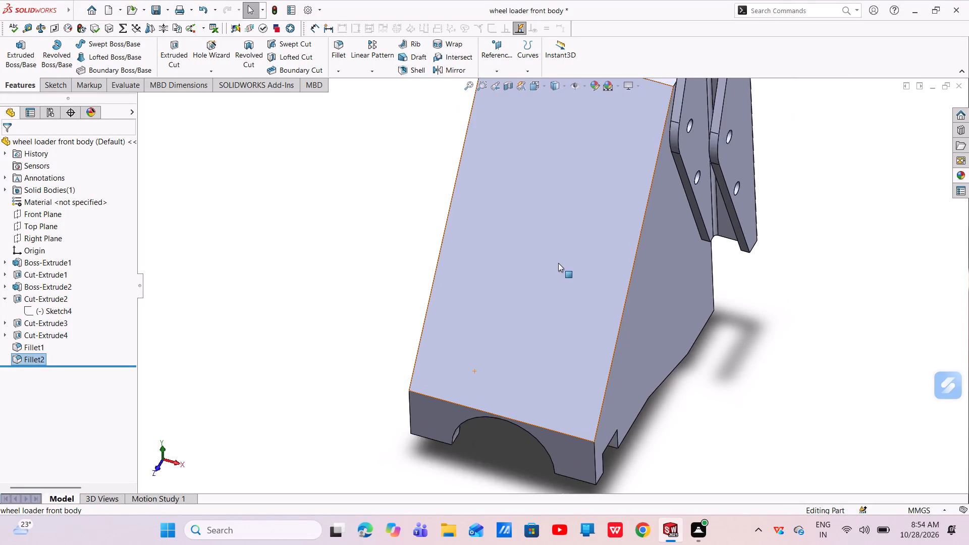
{"action": "scroll", "coordinate": [558, 263], "scroll_direction": "up", "scroll_amount": 1}
{"action": "middle_click_drag", "start_coordinate": [562, 261], "coordinate": [593, 256]}
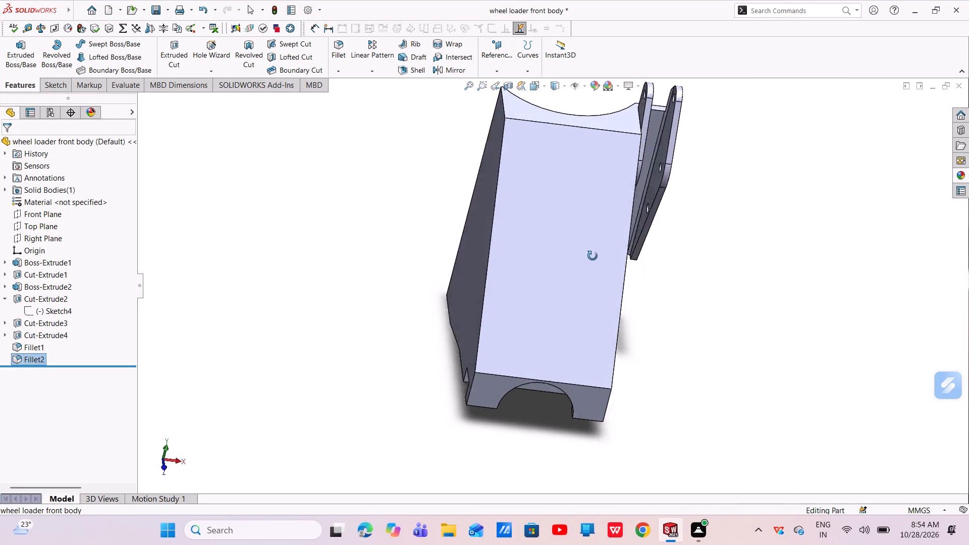
{"action": "middle_click_drag", "start_coordinate": [593, 256], "coordinate": [555, 259]}
{"action": "scroll", "coordinate": [555, 256], "scroll_direction": "up", "scroll_amount": 2}
{"action": "scroll", "coordinate": [553, 247], "scroll_direction": "down", "scroll_amount": 2}
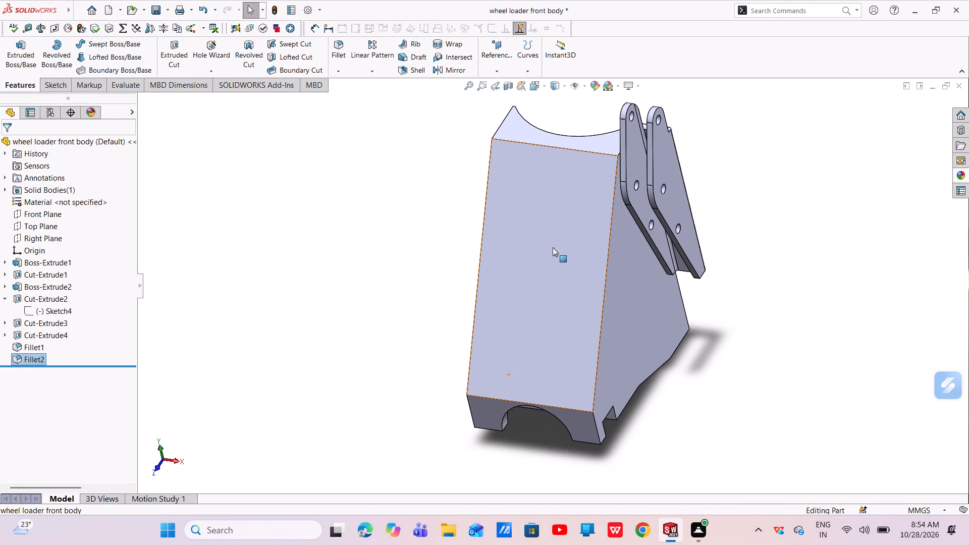
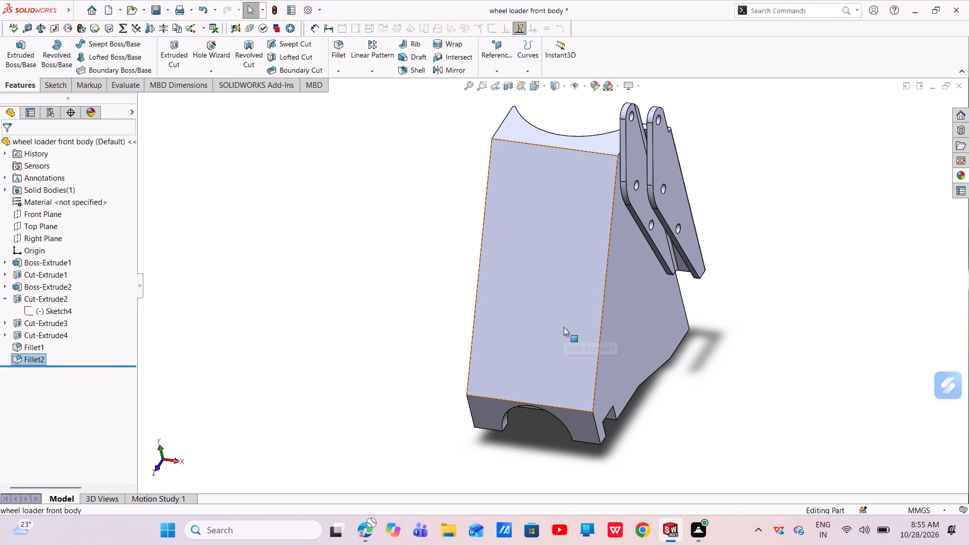
Start a new sketch on the body's large flat rectangular face above the arched cut.
{"action": "left_click", "coordinate": [561, 311]}
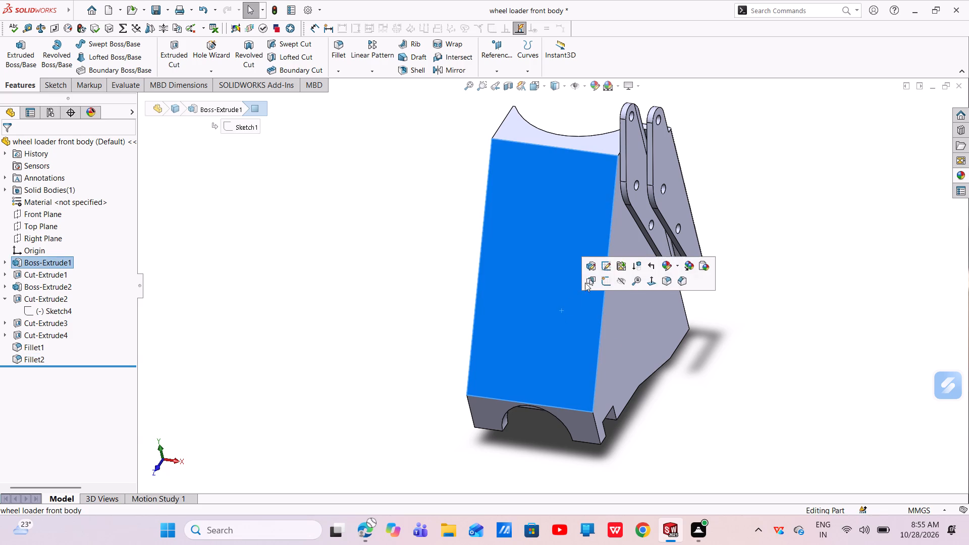
{"action": "left_click", "coordinate": [607, 283]}
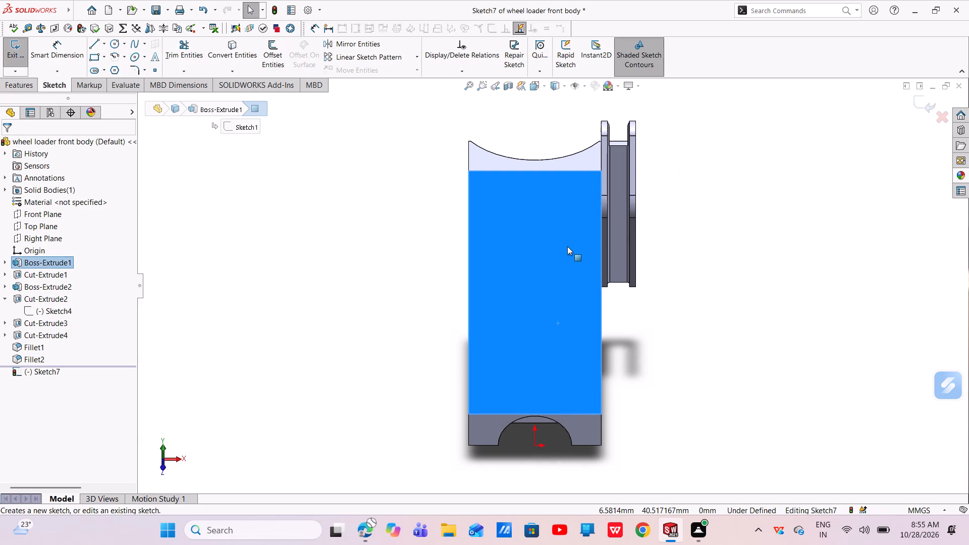
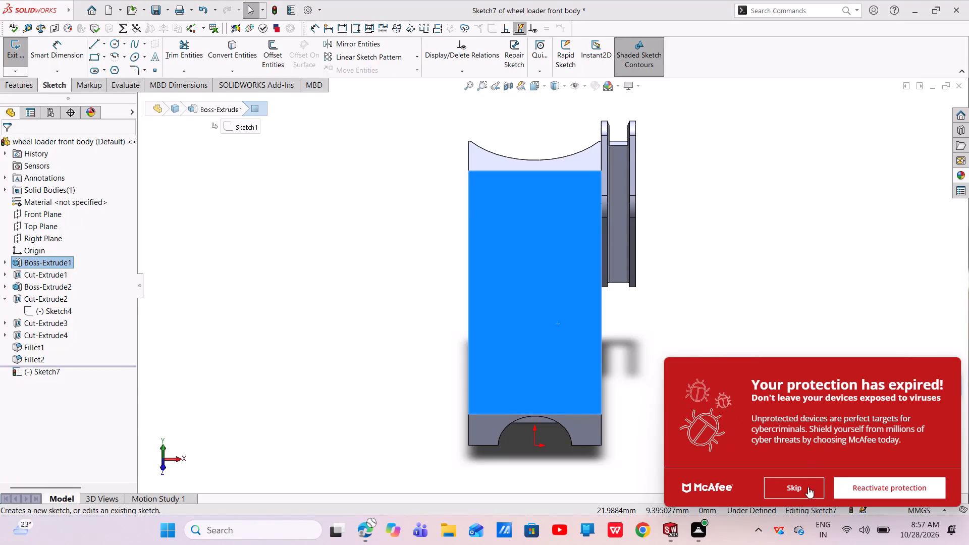
Dismiss the antivirus expiry notification and exit the empty sketch on the large flat face.
{"action": "left_click", "coordinate": [803, 494]}
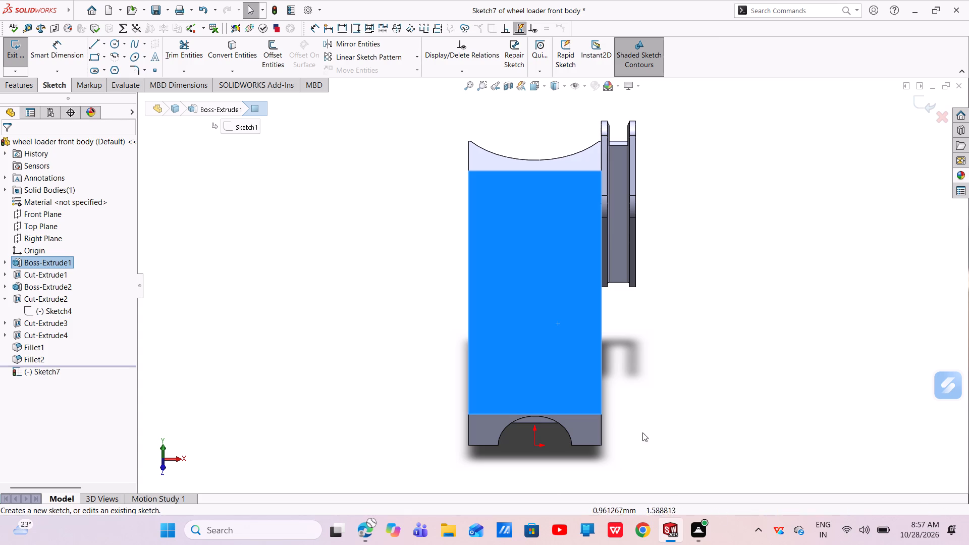
{"action": "left_click", "coordinate": [923, 107]}
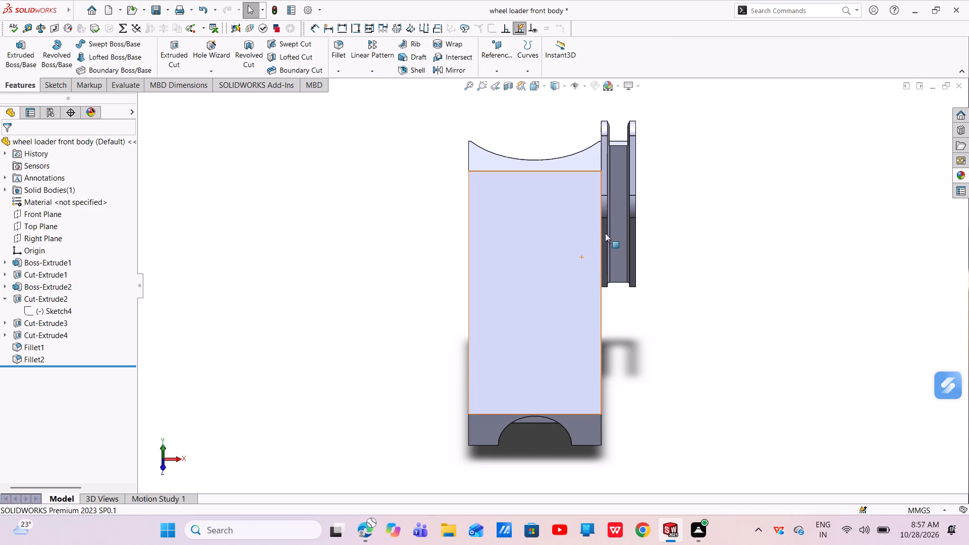
Start a new sketch on the flat face with two holes in the slotted side boss.
{"action": "scroll", "coordinate": [606, 231], "scroll_direction": "down", "scroll_amount": 6}
{"action": "middle_click_drag", "start_coordinate": [607, 230], "coordinate": [617, 216]}
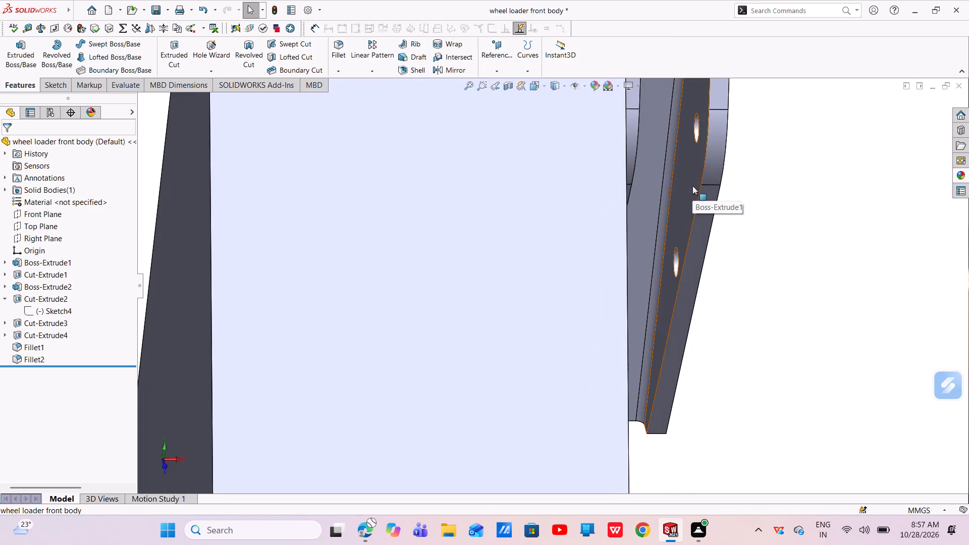
{"action": "left_click", "coordinate": [692, 186]}
{"action": "left_click", "coordinate": [736, 157]}
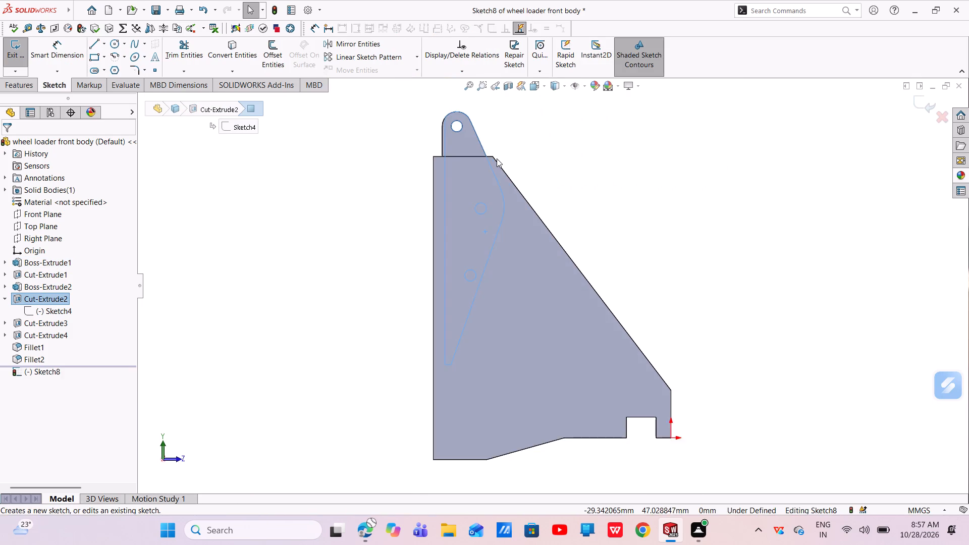
Convert the long slanted lower edge of the side boss plate into a line in the new sketch.
{"action": "scroll", "coordinate": [497, 158], "scroll_direction": "down", "scroll_amount": 5}
{"action": "scroll", "coordinate": [497, 158], "scroll_direction": "up", "scroll_amount": 1}
{"action": "scroll", "coordinate": [497, 158], "scroll_direction": "down", "scroll_amount": 4}
{"action": "scroll", "coordinate": [523, 211], "scroll_direction": "up", "scroll_amount": 5}
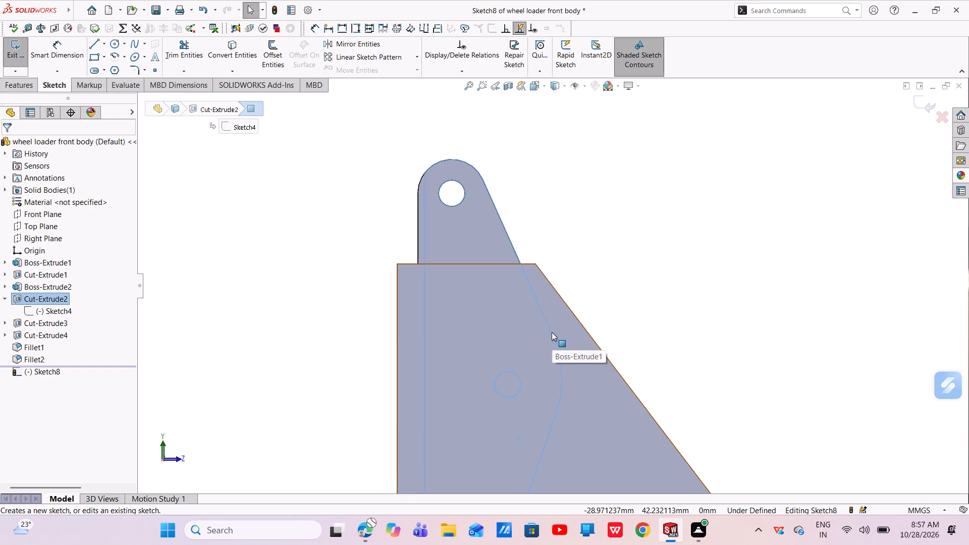
{"action": "scroll", "coordinate": [531, 373], "scroll_direction": "up", "scroll_amount": 3}
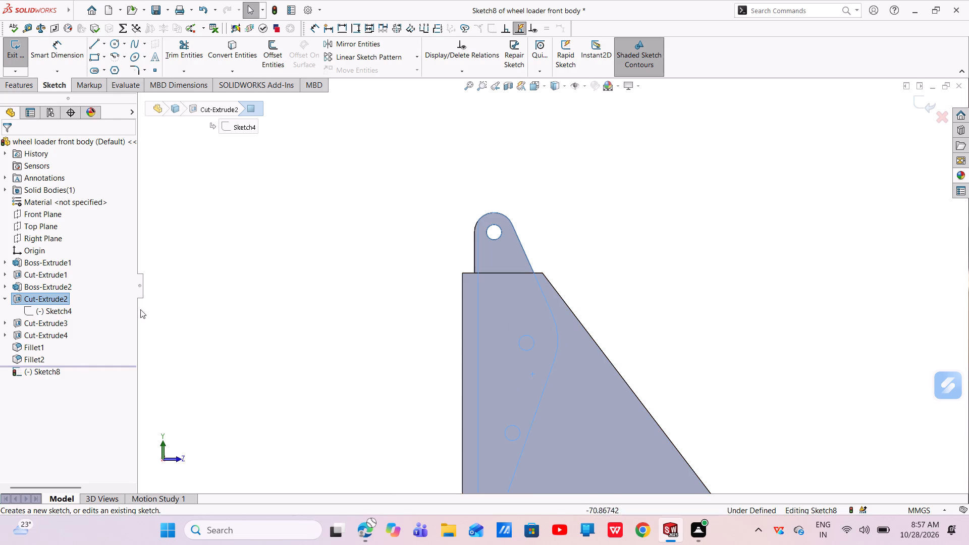
{"action": "left_click", "coordinate": [62, 372]}
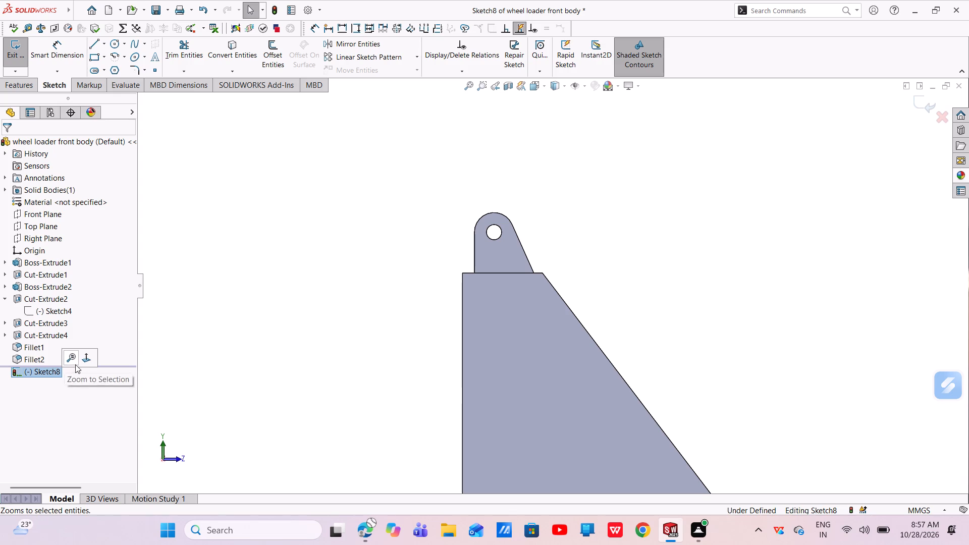
{"action": "left_click", "coordinate": [80, 365]}
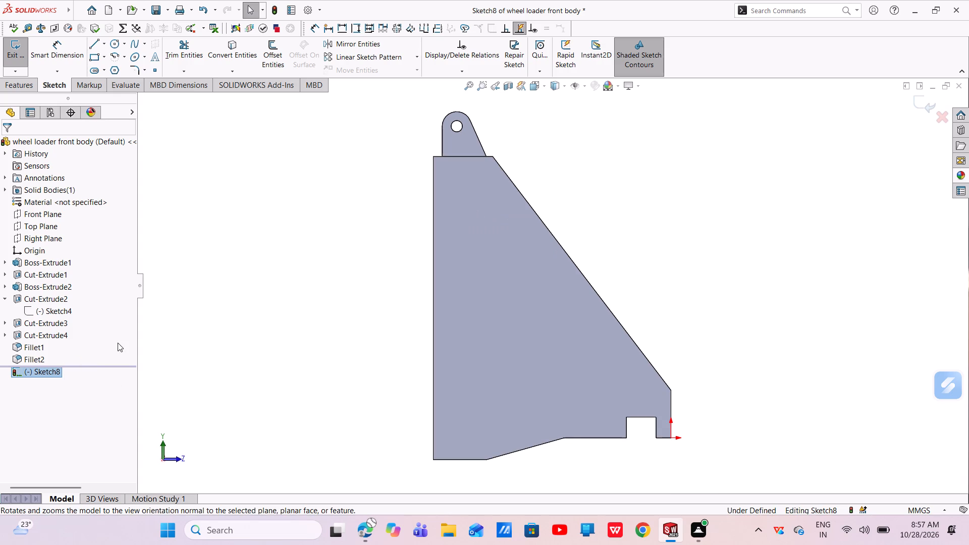
{"action": "left_click", "coordinate": [58, 372]}
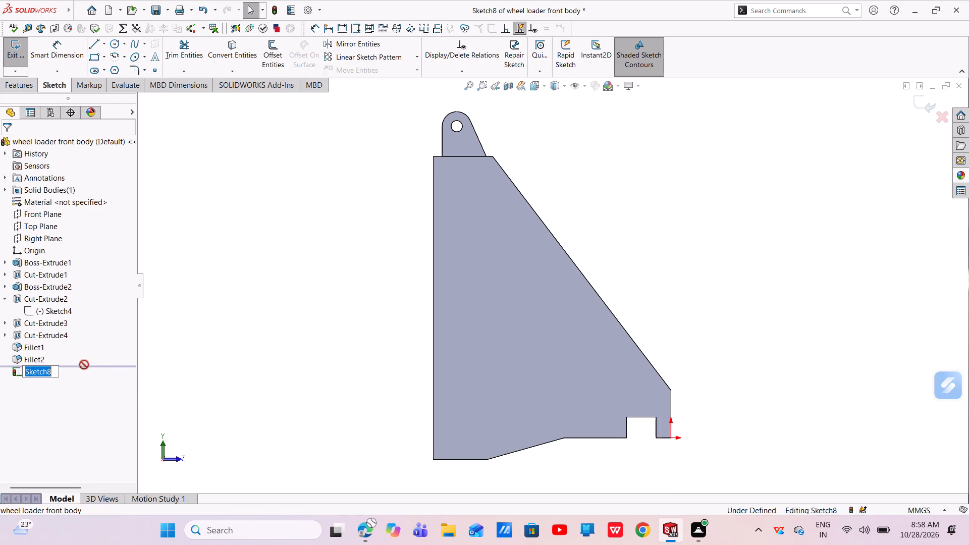
{"action": "left_click", "coordinate": [63, 383]}
{"action": "left_click", "coordinate": [69, 373]}
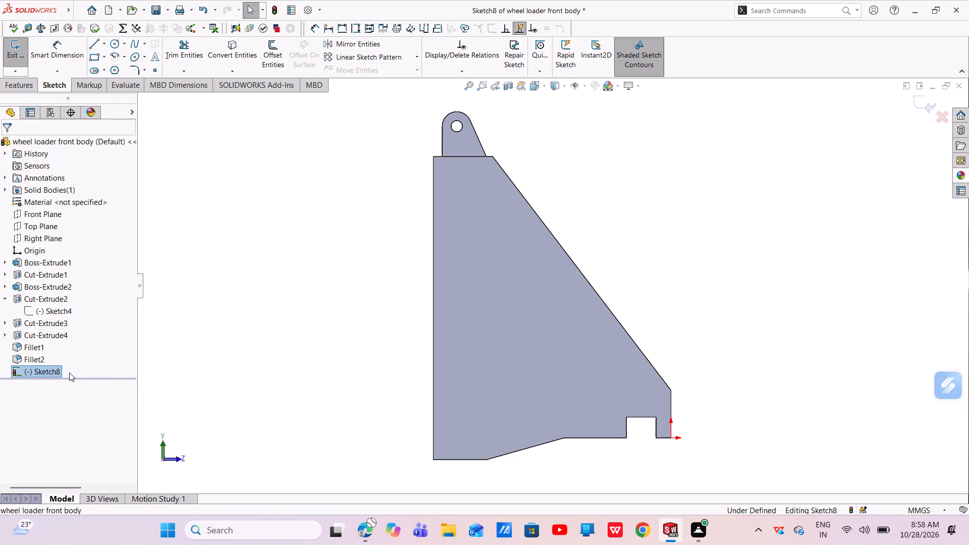
{"action": "left_click", "coordinate": [53, 371]}
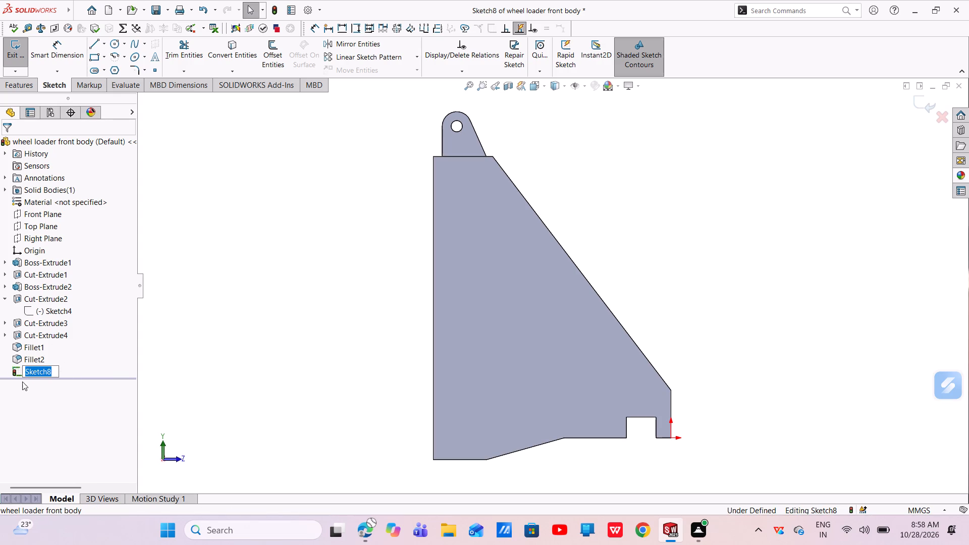
{"action": "left_click", "coordinate": [18, 373]}
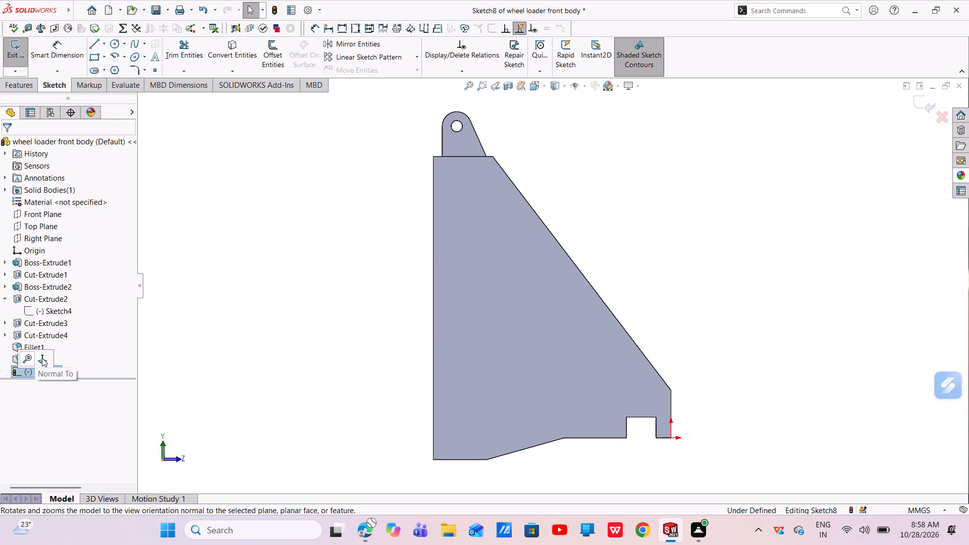
{"action": "left_click", "coordinate": [42, 358]}
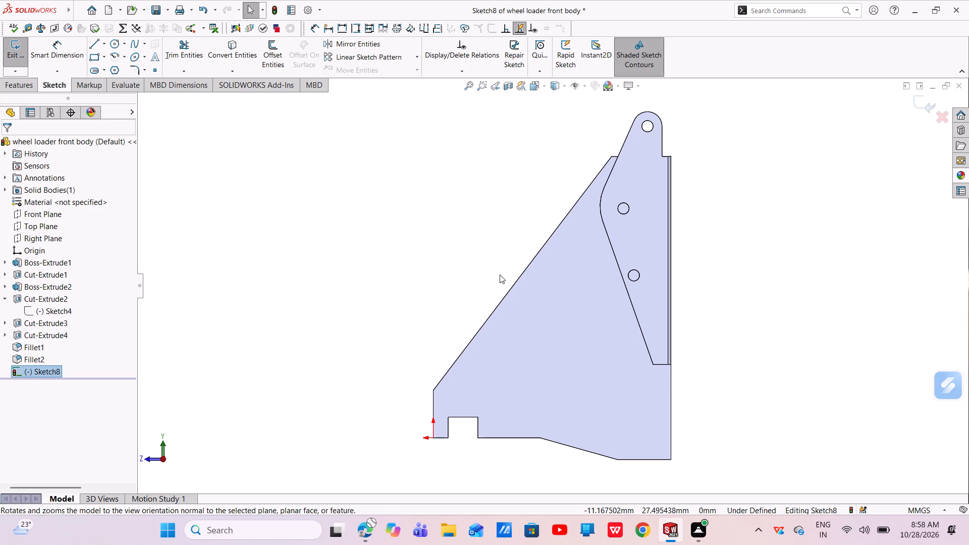
{"action": "left_click", "coordinate": [616, 257]}
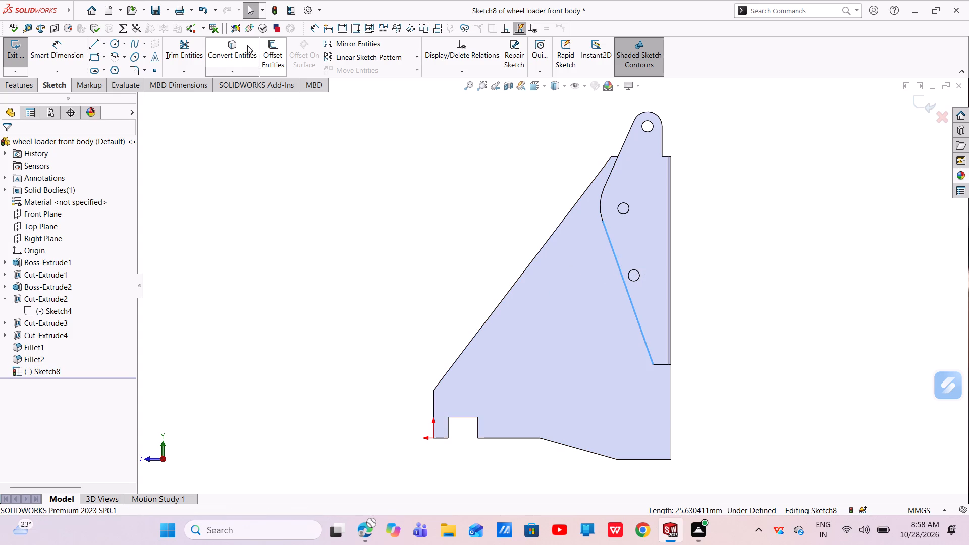
{"action": "left_click", "coordinate": [243, 46]}
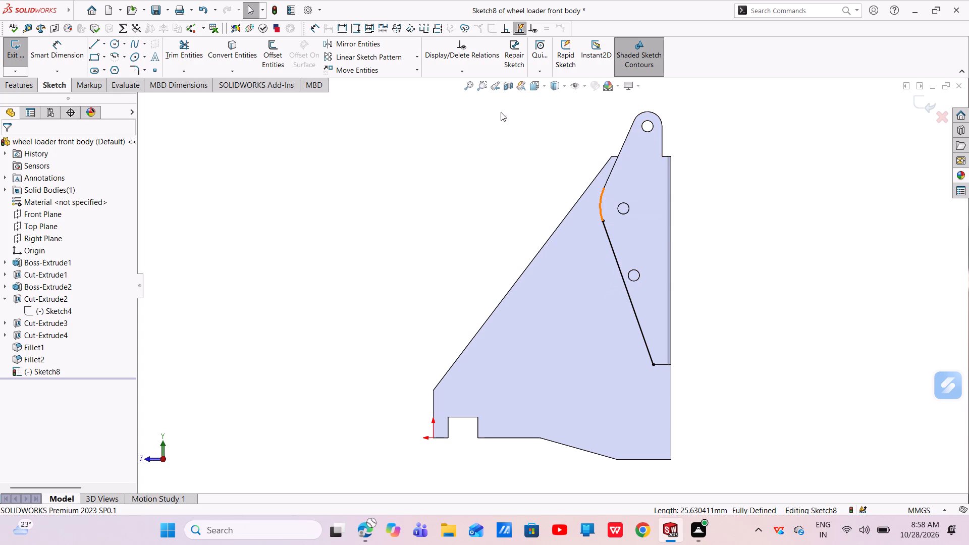
Draw a nearly horizontal line about 11 mm long from the converted line's upper end past the body's sloped edge, and pull its free end slightly outward.
{"action": "left_click", "coordinate": [97, 43]}
{"action": "left_click", "coordinate": [602, 220]}
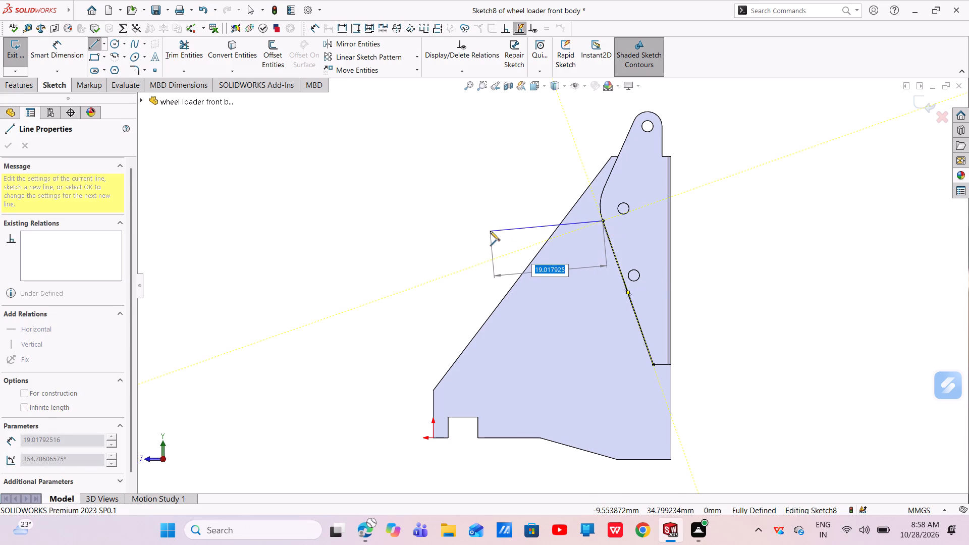
{"action": "left_click", "coordinate": [539, 229]}
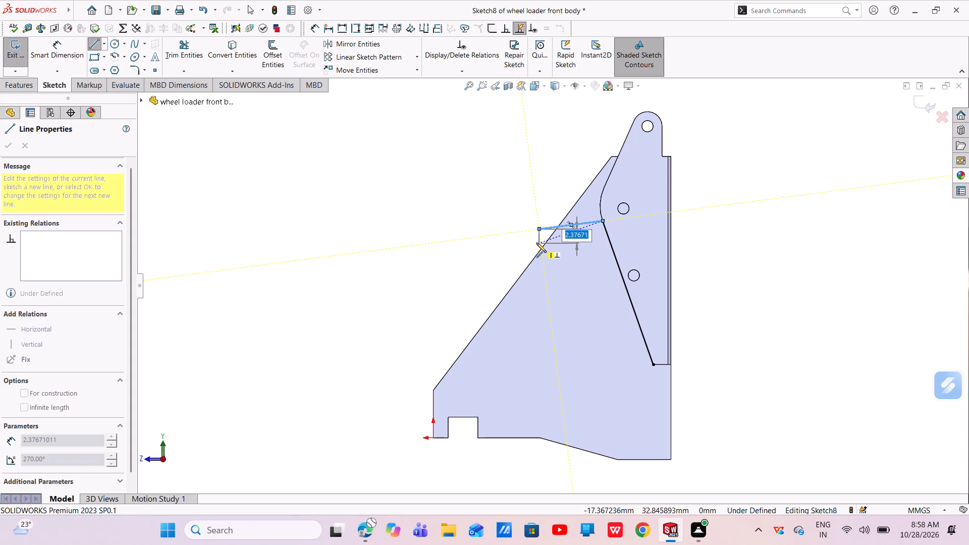
{"action": "key", "text": "Escape"}
{"action": "key", "text": "Escape"}
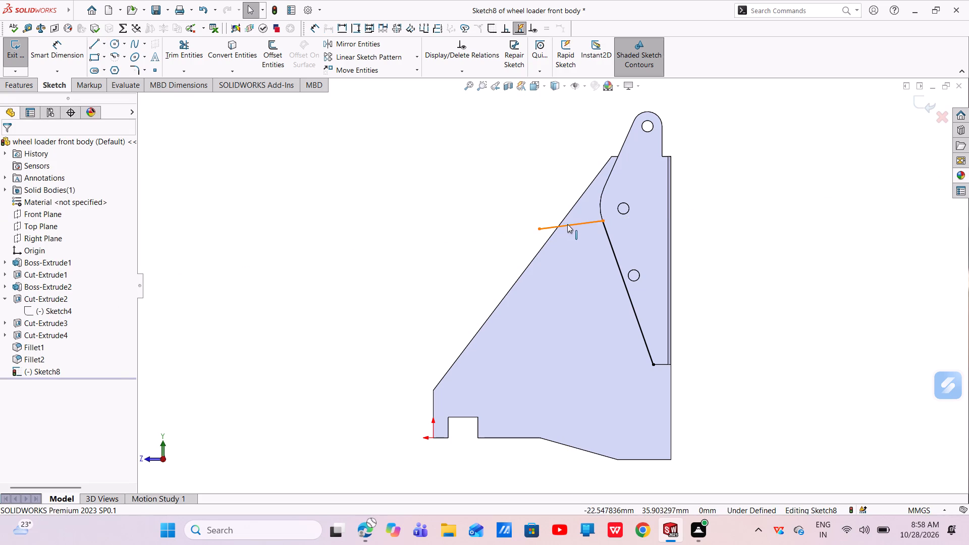
{"action": "scroll", "coordinate": [567, 224], "scroll_direction": "down", "scroll_amount": 4}
{"action": "left_click_drag", "start_coordinate": [503, 251], "coordinate": [493, 253]}
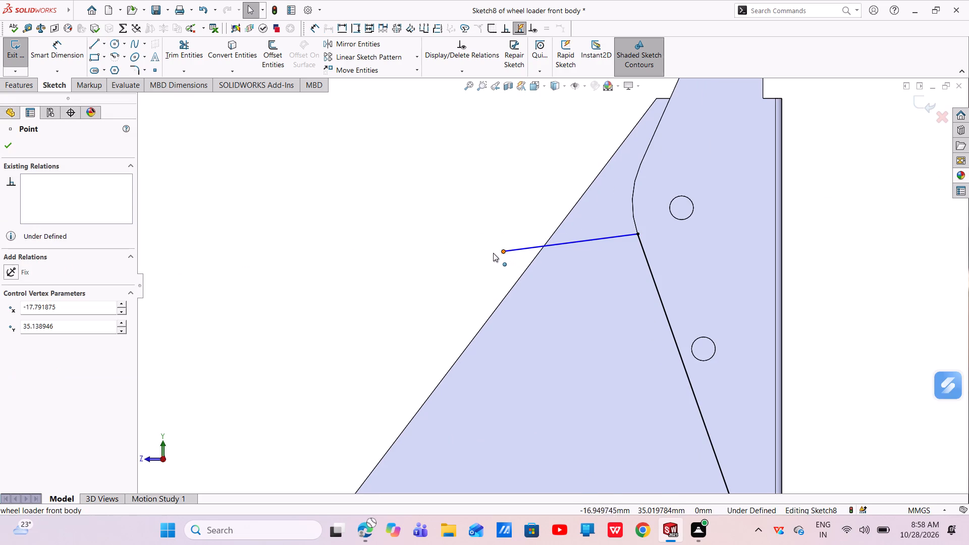
{"action": "left_click_drag", "start_coordinate": [493, 253], "coordinate": [489, 254]}
{"action": "key", "text": "Escape"}
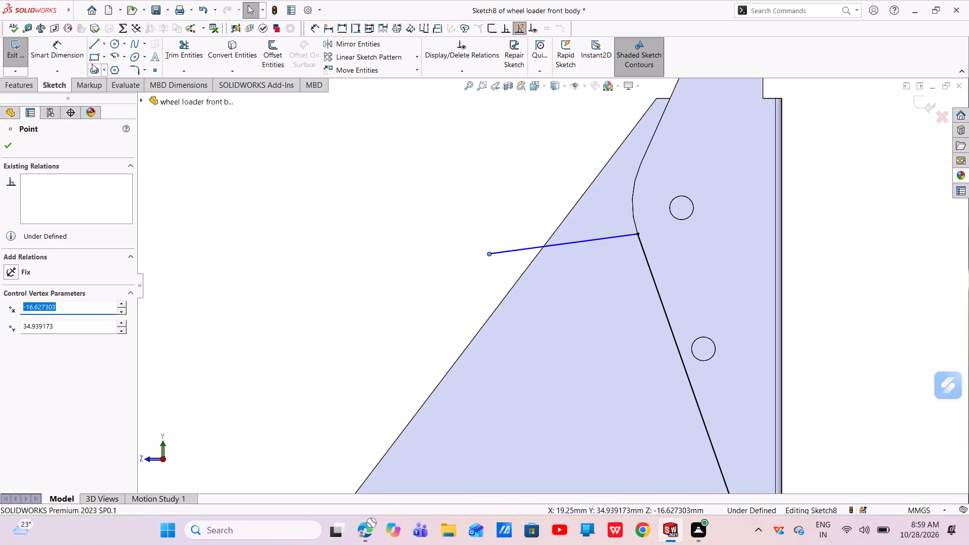
Close a bent arm profile with a short end line, a return line about 11 mm long and a roughly 25 mm line alongside the converted edge.
{"action": "left_click", "coordinate": [97, 43]}
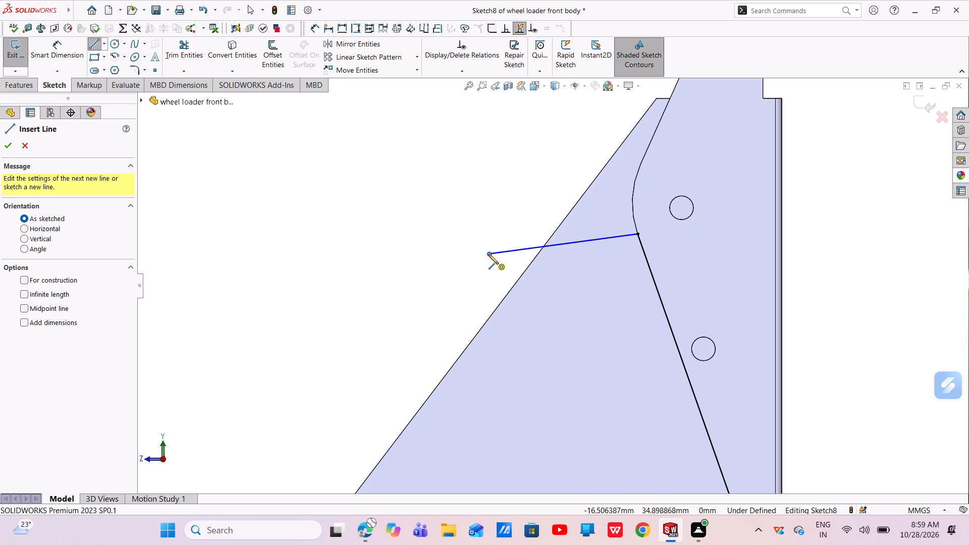
{"action": "left_click", "coordinate": [488, 254]}
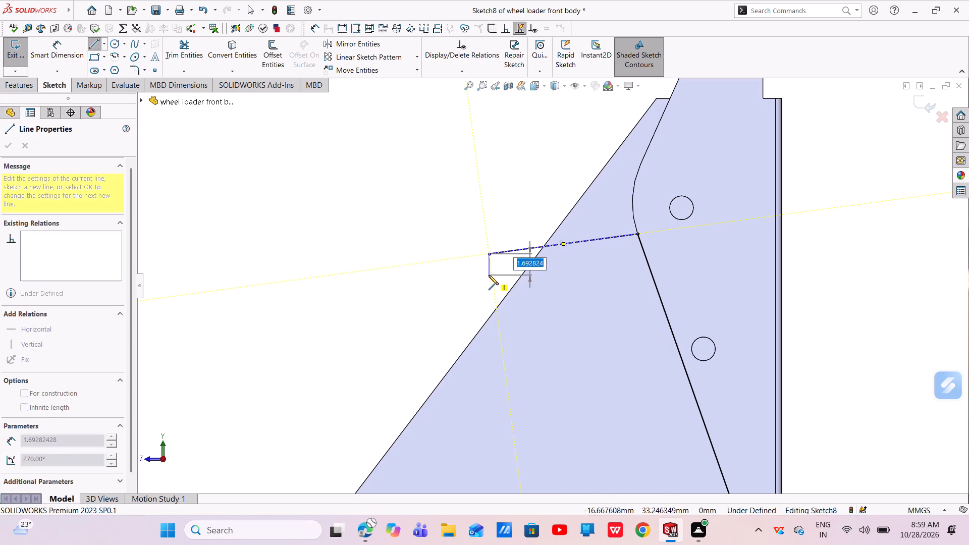
{"action": "left_click", "coordinate": [483, 271]}
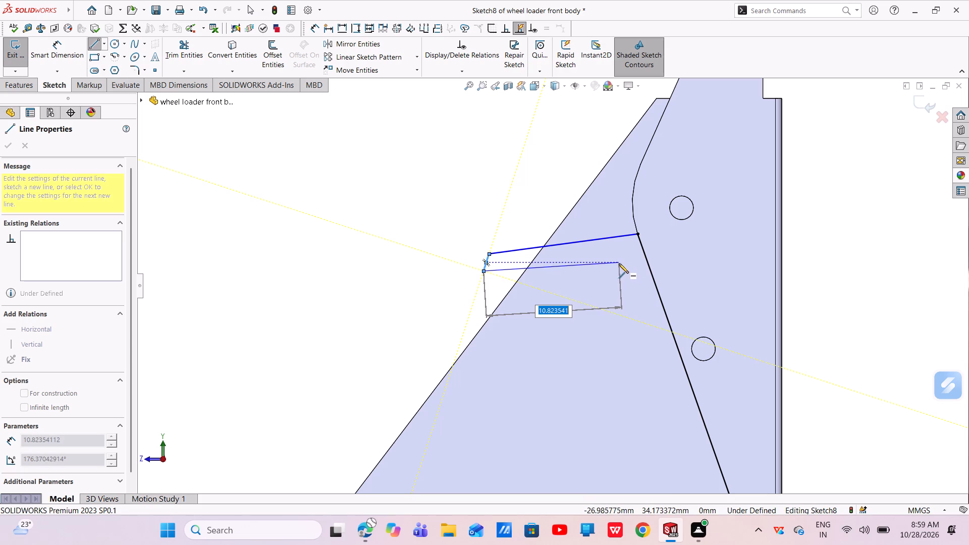
{"action": "left_click", "coordinate": [619, 263]}
{"action": "scroll", "coordinate": [640, 375], "scroll_direction": "up", "scroll_amount": 4}
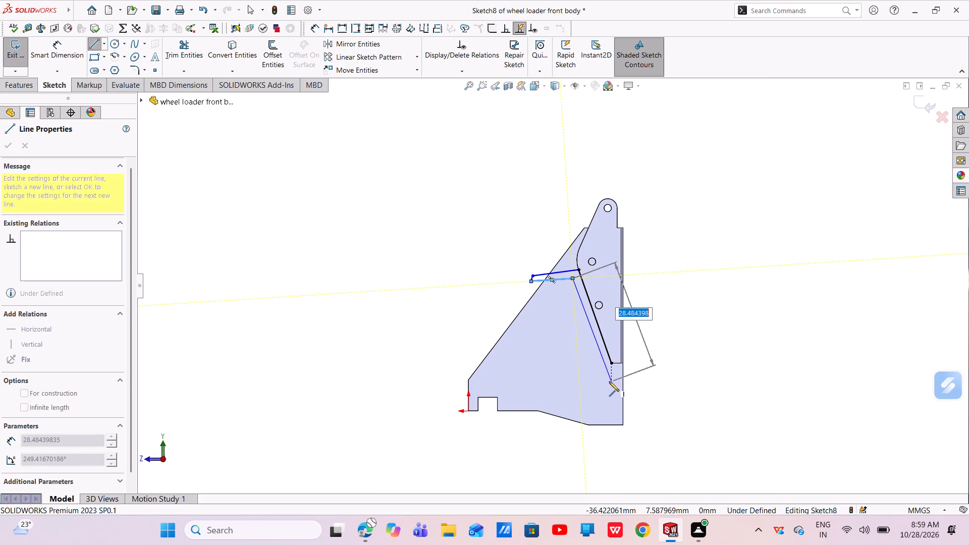
{"action": "scroll", "coordinate": [609, 381], "scroll_direction": "down", "scroll_amount": 5}
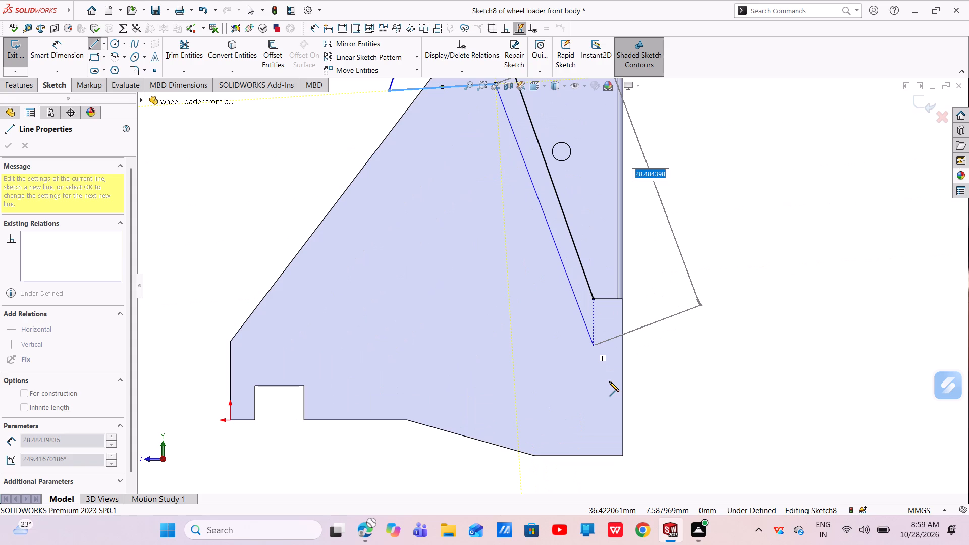
{"action": "left_click", "coordinate": [574, 313]}
{"action": "left_click", "coordinate": [593, 300]}
{"action": "right_click", "coordinate": [593, 300]}
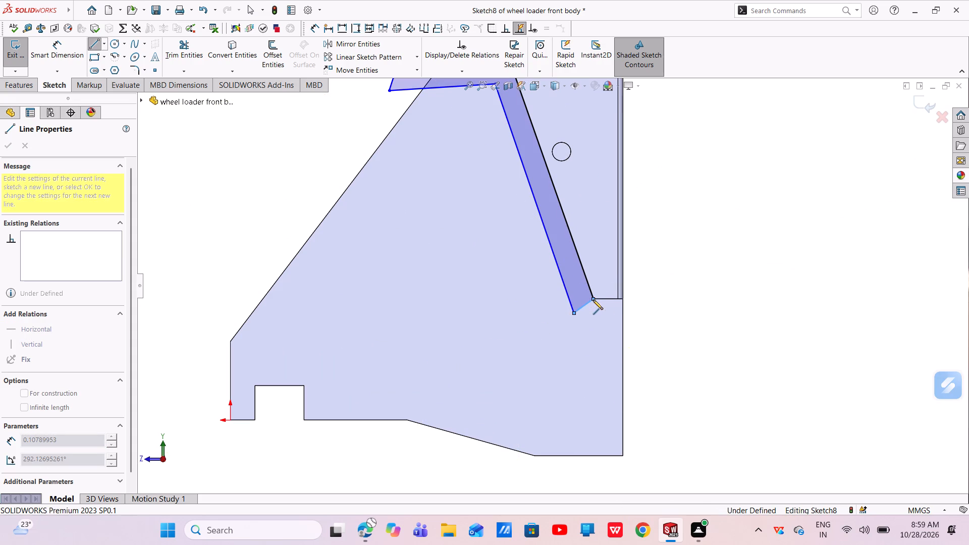
{"action": "left_click", "coordinate": [608, 305]}
Dimension the horizontal distance from the arm's lower outer corner to the converted line's upper end as 21 mm.
{"action": "scroll", "coordinate": [587, 282], "scroll_direction": "up", "scroll_amount": 4}
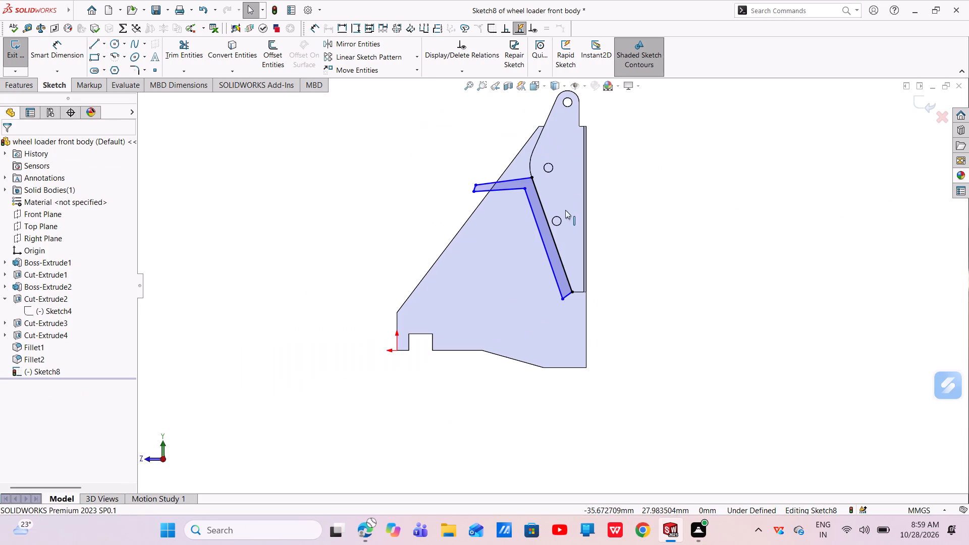
{"action": "scroll", "coordinate": [562, 199], "scroll_direction": "down", "scroll_amount": 5}
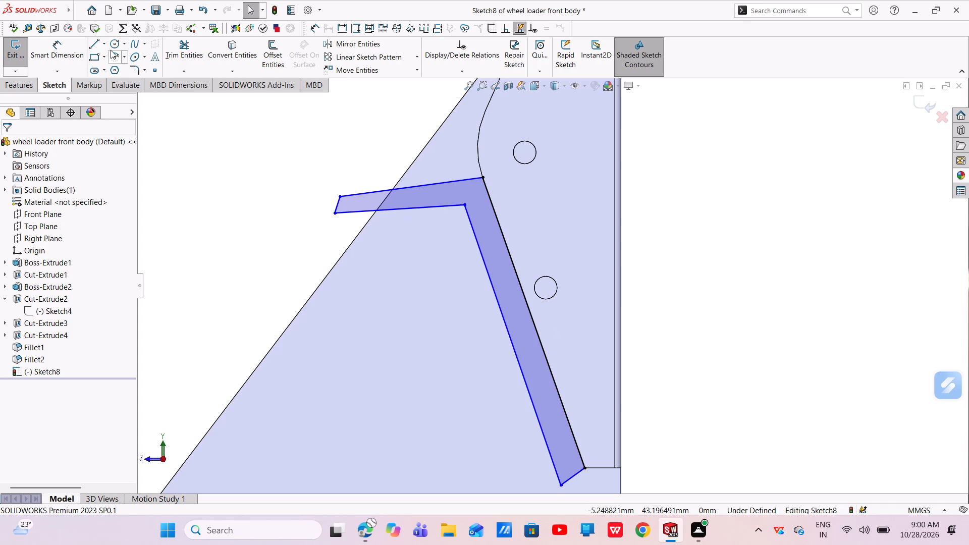
{"action": "left_click", "coordinate": [46, 43]}
{"action": "left_click", "coordinate": [334, 210]}
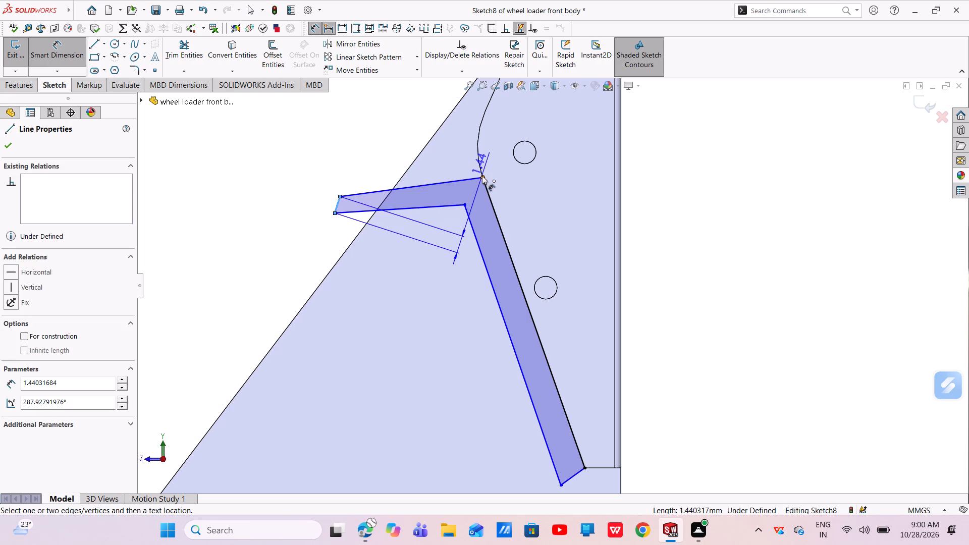
{"action": "key", "text": "Escape"}
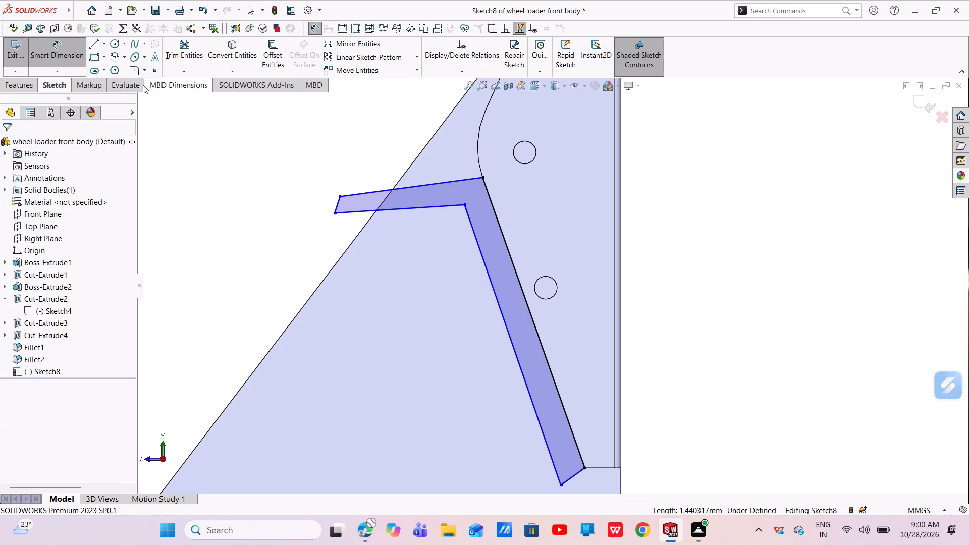
{"action": "left_click", "coordinate": [332, 214]}
{"action": "left_click", "coordinate": [481, 178]}
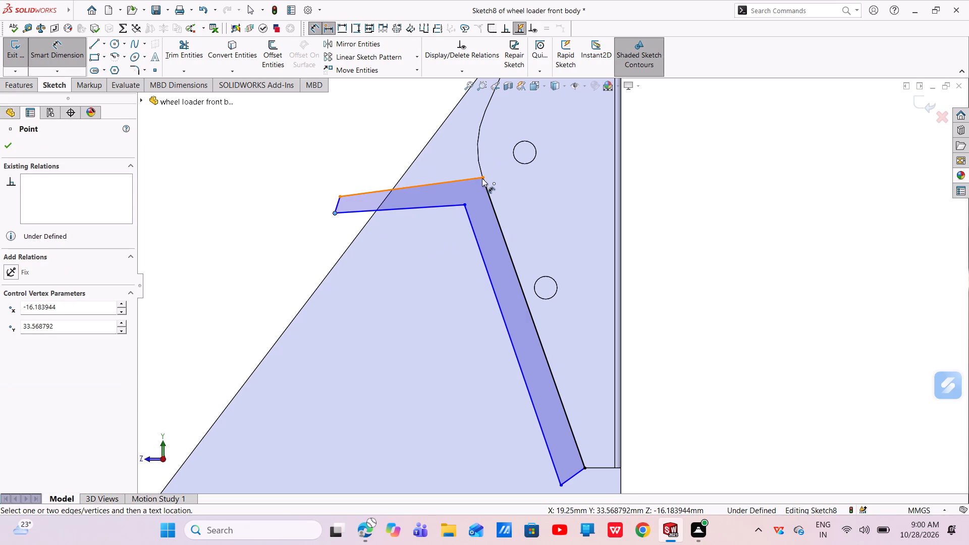
{"action": "left_click", "coordinate": [389, 125]}
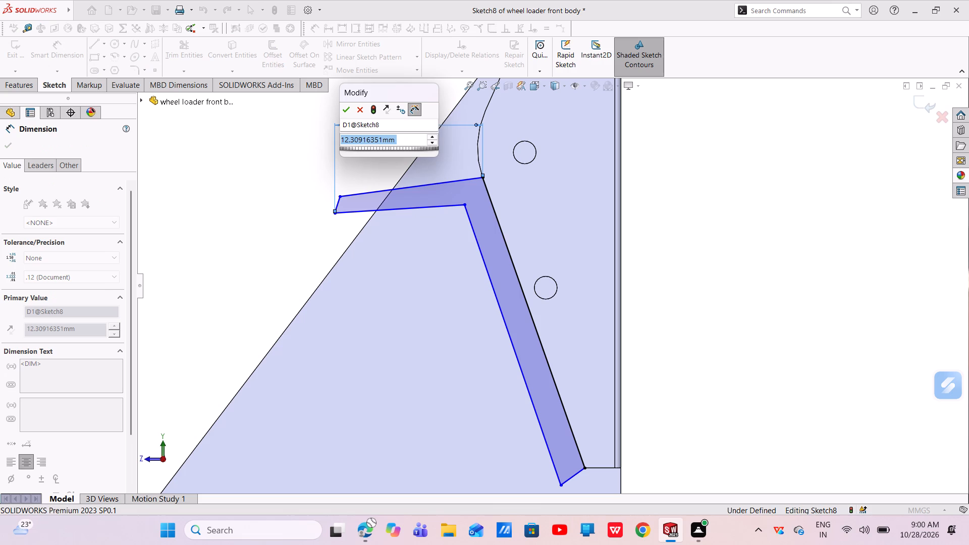
{"action": "key", "text": "BackSpace"}
{"action": "type", "text": "21"}
{"action": "key", "text": "Return"}
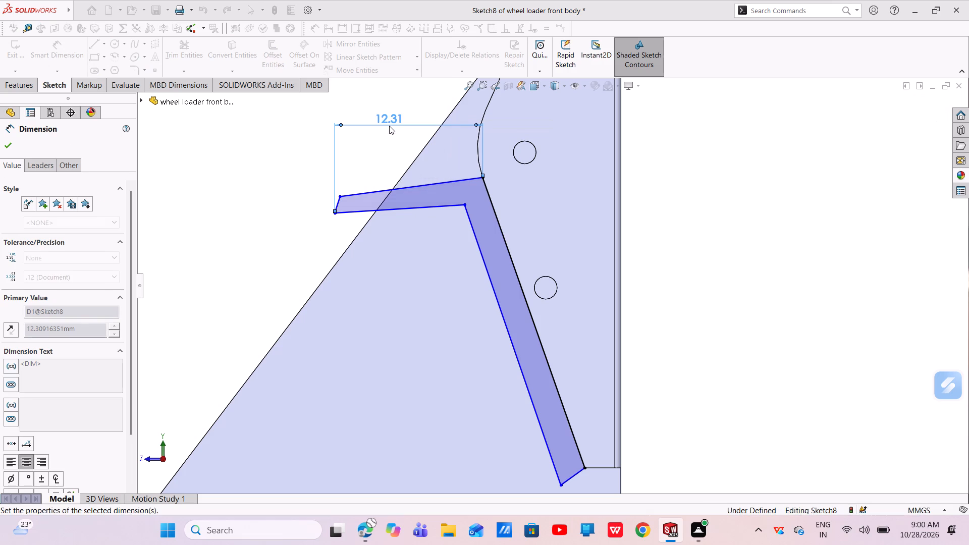
{"action": "scroll", "coordinate": [484, 353], "scroll_direction": "up", "scroll_amount": 3}
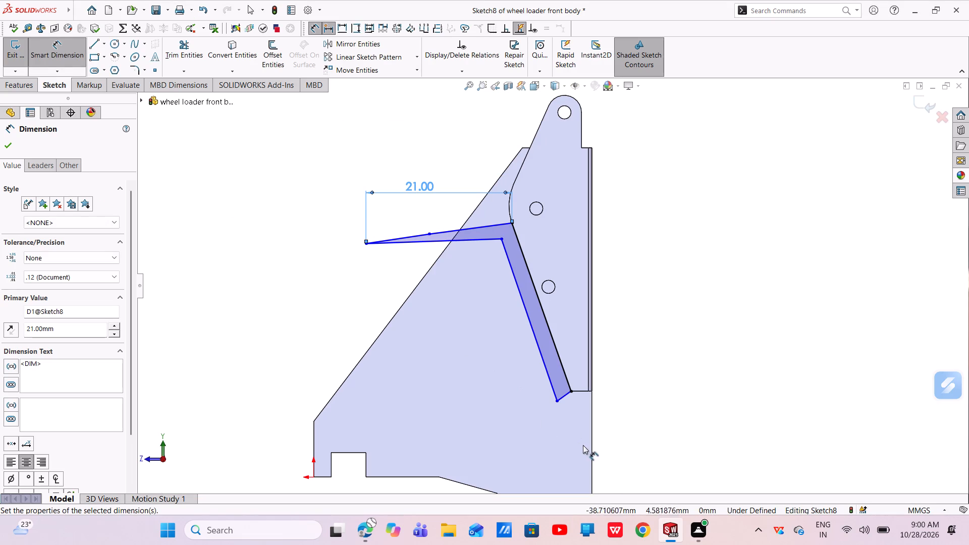
Dimension the short end line at the arm profile's lower end as 1.25 mm.
{"action": "left_click", "coordinate": [565, 395]}
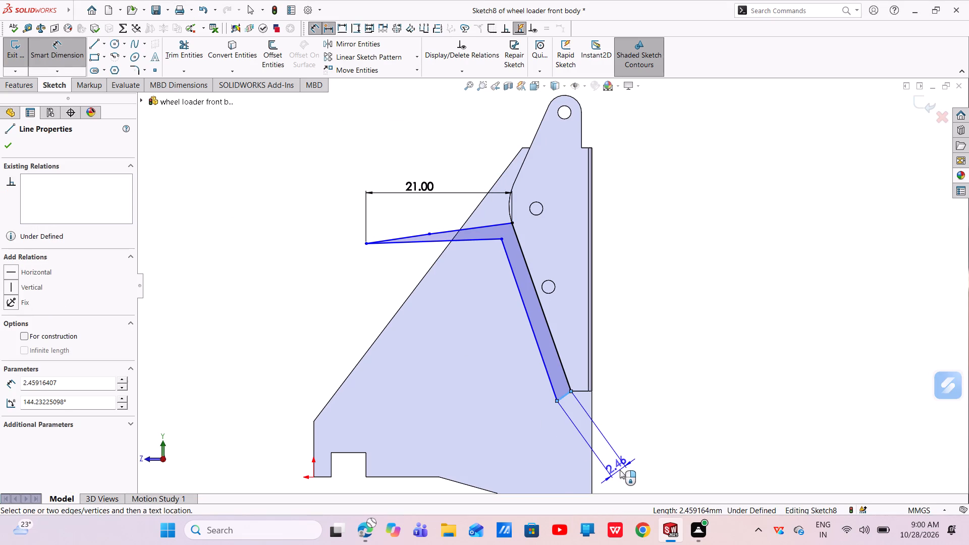
{"action": "left_click", "coordinate": [620, 470]}
{"action": "key", "text": "BackSpace"}
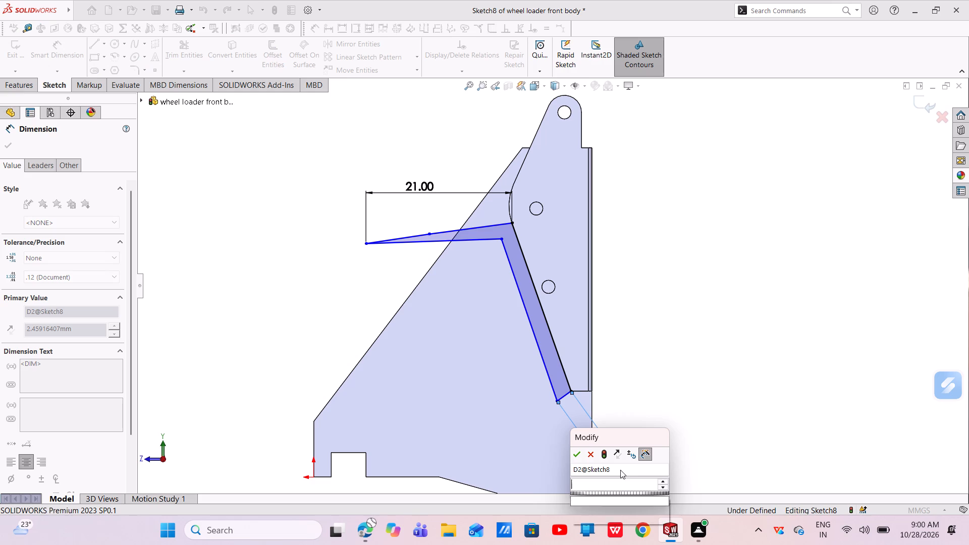
{"action": "type", "text": "1.25"}
{"action": "key", "text": "Return"}
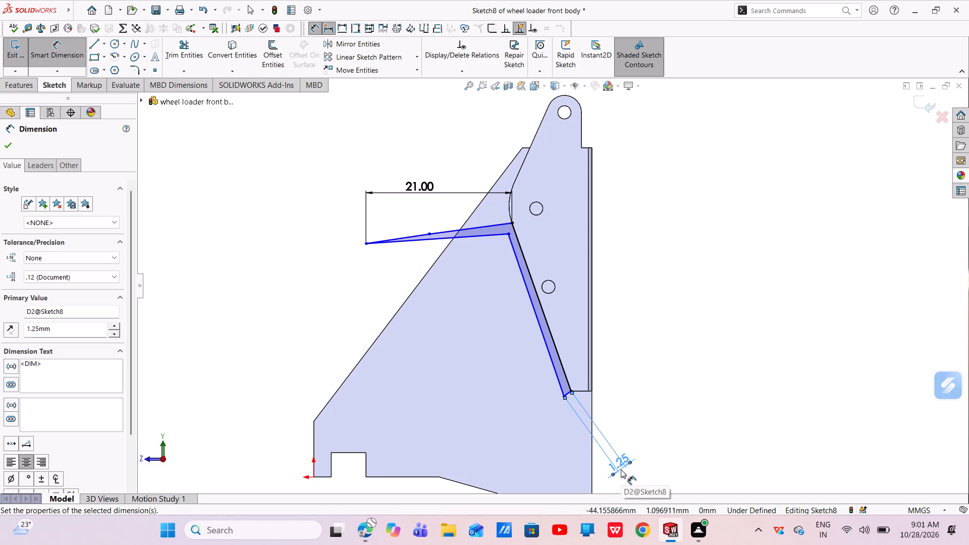
Pull the middle corner of the arm's upper edge outward near the outer tip, to about Y 35.3 mm, Z -10 mm.
{"action": "scroll", "coordinate": [438, 172], "scroll_direction": "down", "scroll_amount": 6}
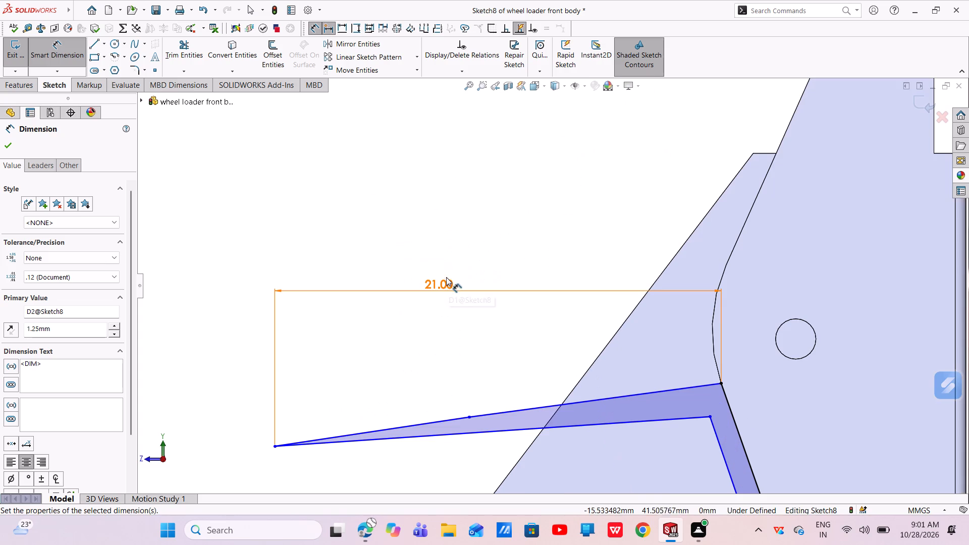
{"action": "key", "text": "Escape"}
{"action": "left_click_drag", "start_coordinate": [471, 417], "coordinate": [369, 401]}
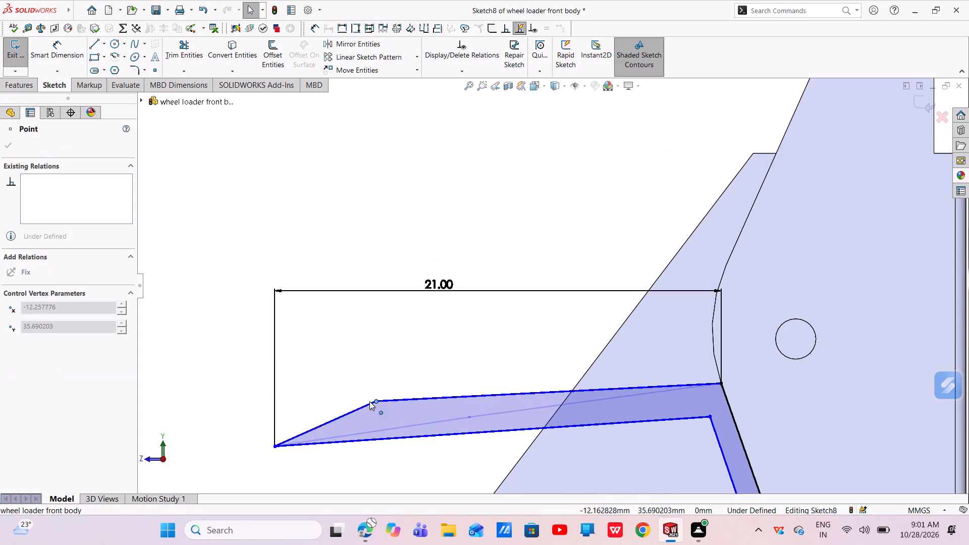
{"action": "left_click_drag", "start_coordinate": [369, 401], "coordinate": [328, 409]}
{"action": "scroll", "coordinate": [401, 381], "scroll_direction": "up", "scroll_amount": 1}
{"action": "scroll", "coordinate": [401, 381], "scroll_direction": "down", "scroll_amount": 1}
{"action": "scroll", "coordinate": [401, 381], "scroll_direction": "up", "scroll_amount": 5}
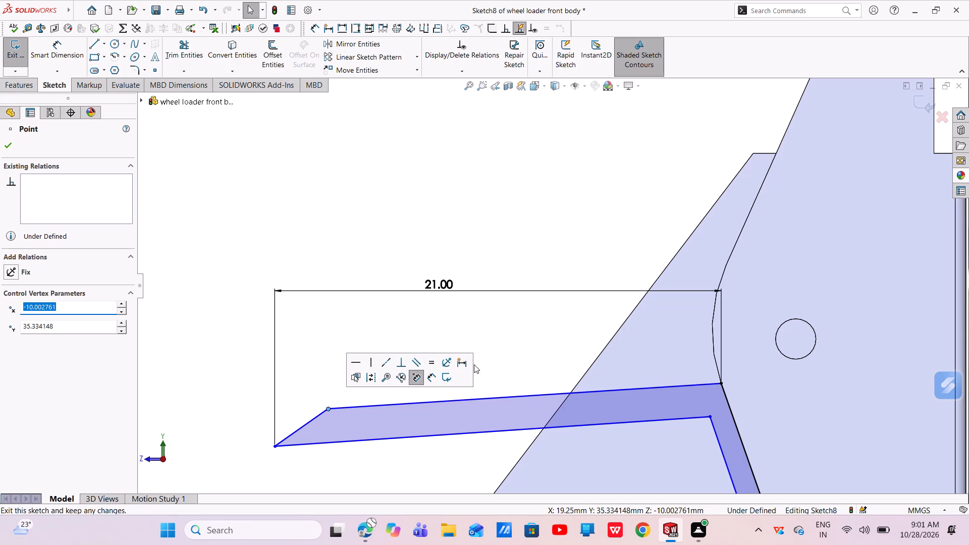
{"action": "key", "text": "Escape"}
Dimension the distance between the arm's inner bend corner and the converted line's upper end as 2.50 mm.
{"action": "scroll", "coordinate": [474, 363], "scroll_direction": "up", "scroll_amount": 2}
{"action": "scroll", "coordinate": [474, 363], "scroll_direction": "down", "scroll_amount": 1}
{"action": "scroll", "coordinate": [474, 363], "scroll_direction": "up", "scroll_amount": 7}
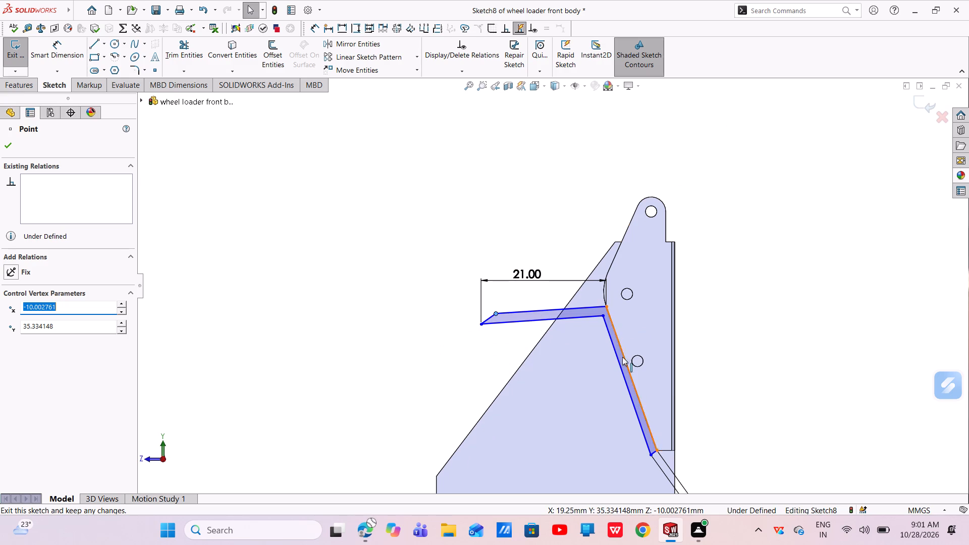
{"action": "scroll", "coordinate": [611, 321], "scroll_direction": "down", "scroll_amount": 5}
{"action": "left_click", "coordinate": [58, 49]}
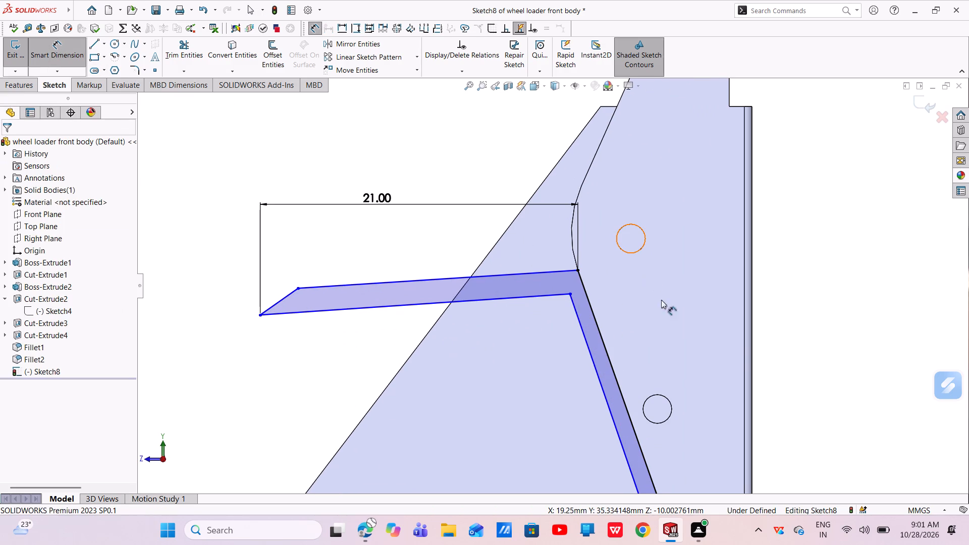
{"action": "left_click", "coordinate": [570, 295]}
{"action": "left_click", "coordinate": [579, 269]}
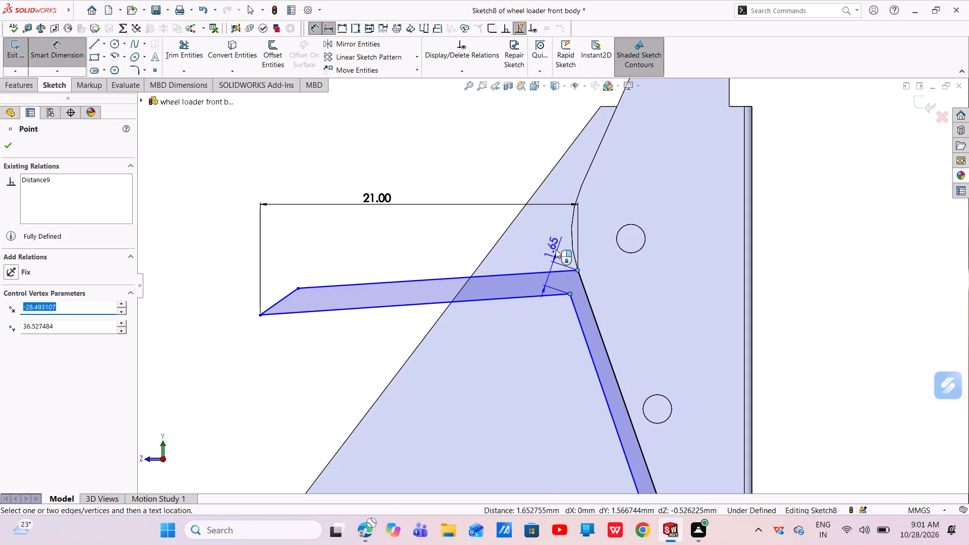
{"action": "left_click", "coordinate": [486, 232]}
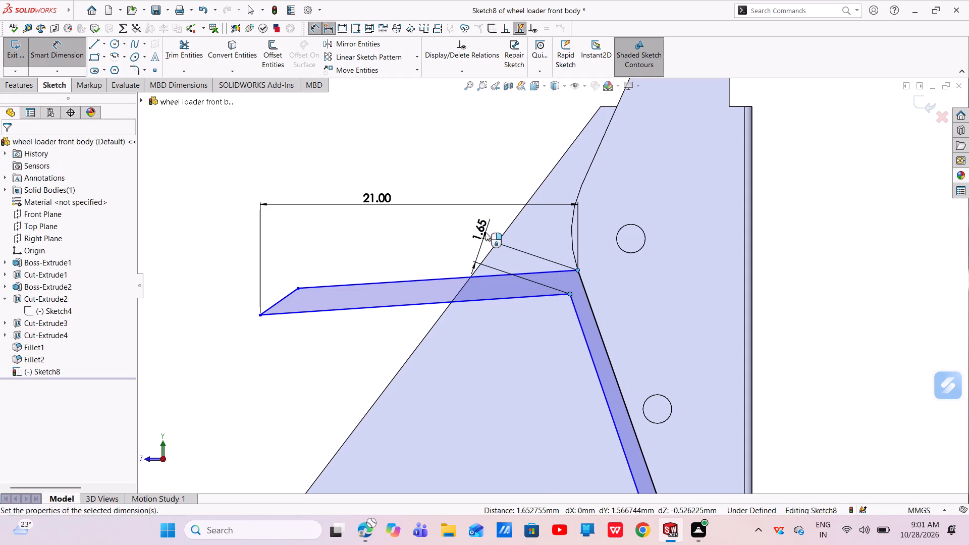
{"action": "key", "text": "BackSpace"}
{"action": "type", "text": "2.50"}
{"action": "key", "text": "Return"}
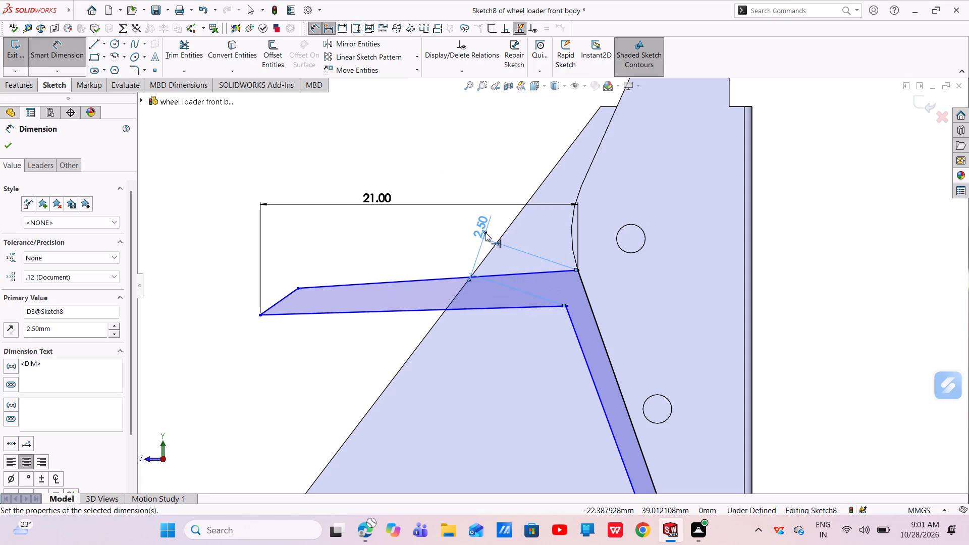
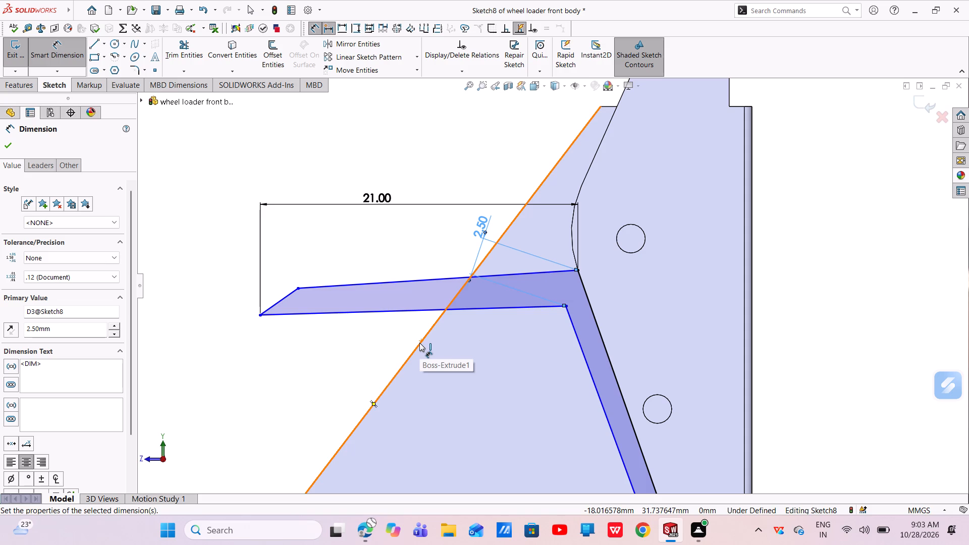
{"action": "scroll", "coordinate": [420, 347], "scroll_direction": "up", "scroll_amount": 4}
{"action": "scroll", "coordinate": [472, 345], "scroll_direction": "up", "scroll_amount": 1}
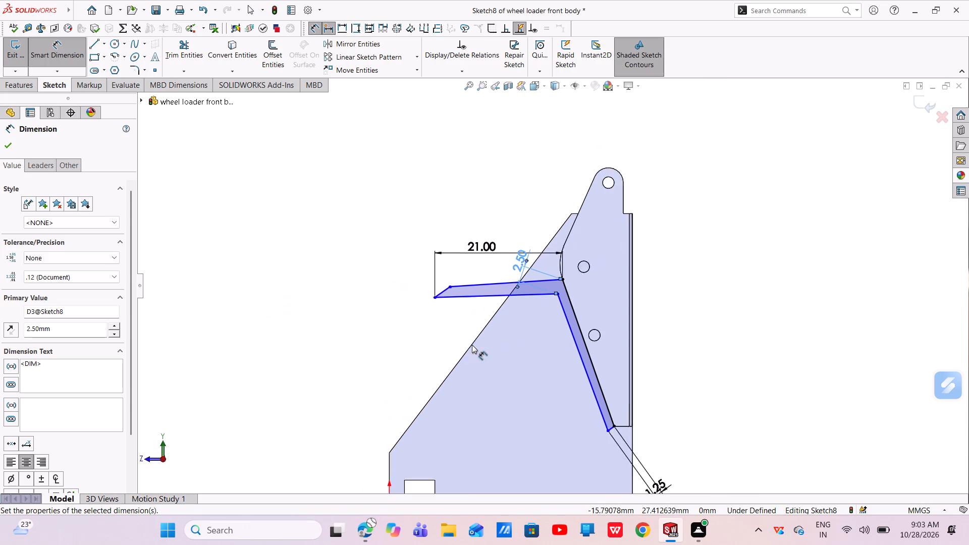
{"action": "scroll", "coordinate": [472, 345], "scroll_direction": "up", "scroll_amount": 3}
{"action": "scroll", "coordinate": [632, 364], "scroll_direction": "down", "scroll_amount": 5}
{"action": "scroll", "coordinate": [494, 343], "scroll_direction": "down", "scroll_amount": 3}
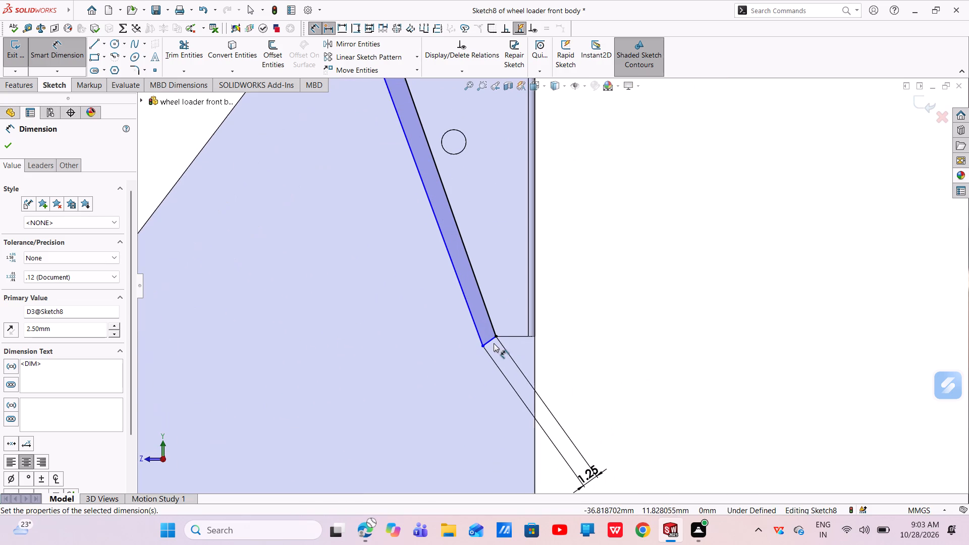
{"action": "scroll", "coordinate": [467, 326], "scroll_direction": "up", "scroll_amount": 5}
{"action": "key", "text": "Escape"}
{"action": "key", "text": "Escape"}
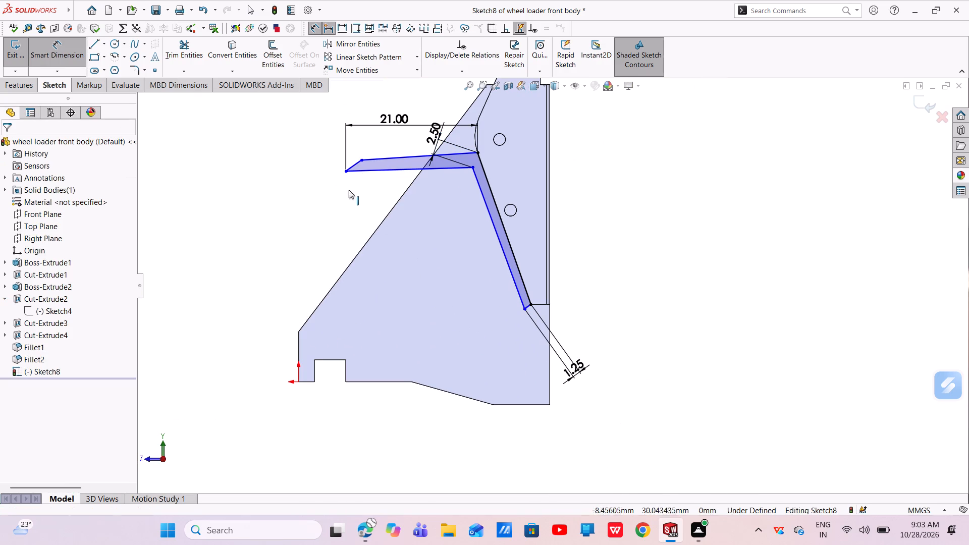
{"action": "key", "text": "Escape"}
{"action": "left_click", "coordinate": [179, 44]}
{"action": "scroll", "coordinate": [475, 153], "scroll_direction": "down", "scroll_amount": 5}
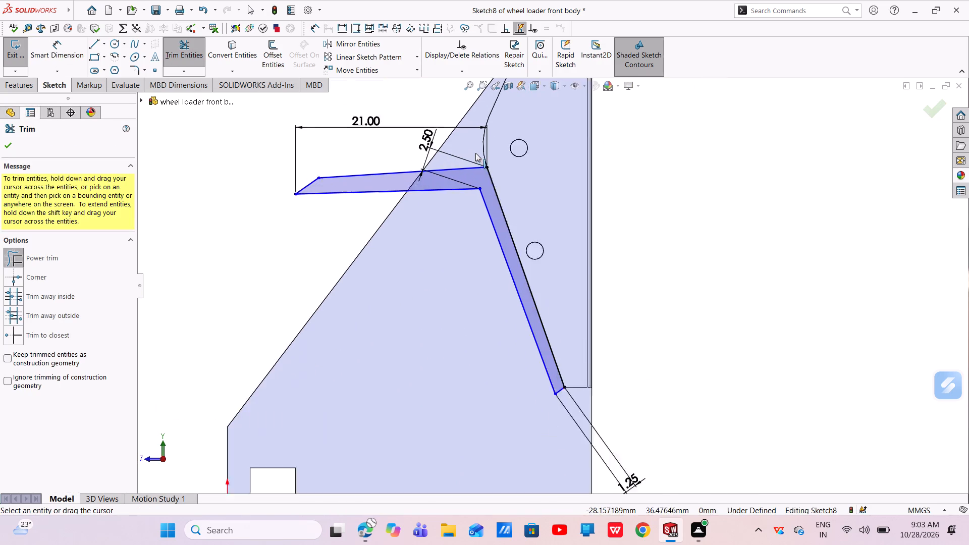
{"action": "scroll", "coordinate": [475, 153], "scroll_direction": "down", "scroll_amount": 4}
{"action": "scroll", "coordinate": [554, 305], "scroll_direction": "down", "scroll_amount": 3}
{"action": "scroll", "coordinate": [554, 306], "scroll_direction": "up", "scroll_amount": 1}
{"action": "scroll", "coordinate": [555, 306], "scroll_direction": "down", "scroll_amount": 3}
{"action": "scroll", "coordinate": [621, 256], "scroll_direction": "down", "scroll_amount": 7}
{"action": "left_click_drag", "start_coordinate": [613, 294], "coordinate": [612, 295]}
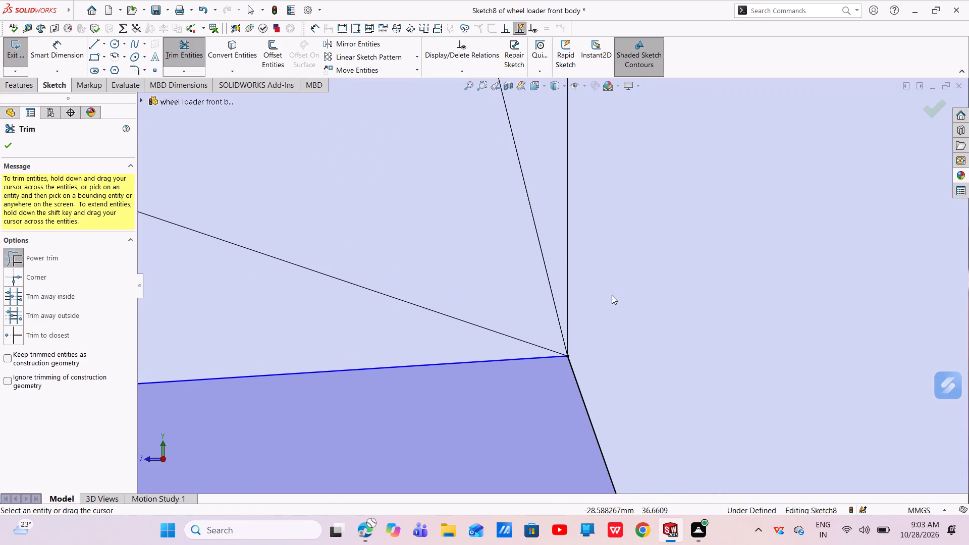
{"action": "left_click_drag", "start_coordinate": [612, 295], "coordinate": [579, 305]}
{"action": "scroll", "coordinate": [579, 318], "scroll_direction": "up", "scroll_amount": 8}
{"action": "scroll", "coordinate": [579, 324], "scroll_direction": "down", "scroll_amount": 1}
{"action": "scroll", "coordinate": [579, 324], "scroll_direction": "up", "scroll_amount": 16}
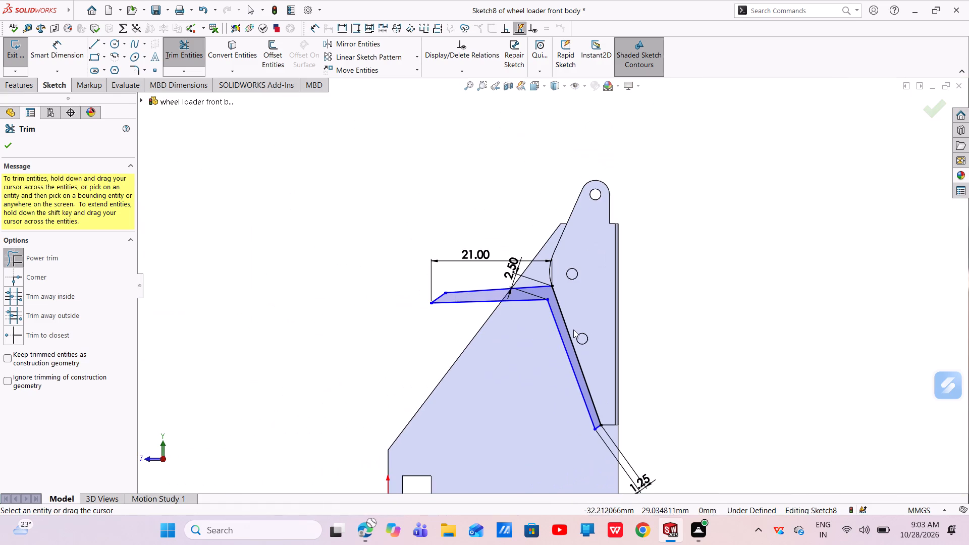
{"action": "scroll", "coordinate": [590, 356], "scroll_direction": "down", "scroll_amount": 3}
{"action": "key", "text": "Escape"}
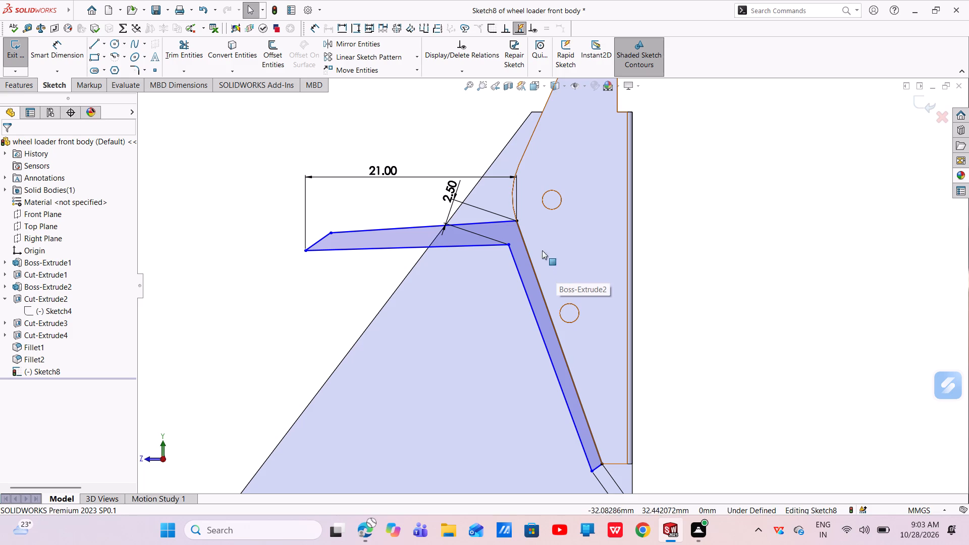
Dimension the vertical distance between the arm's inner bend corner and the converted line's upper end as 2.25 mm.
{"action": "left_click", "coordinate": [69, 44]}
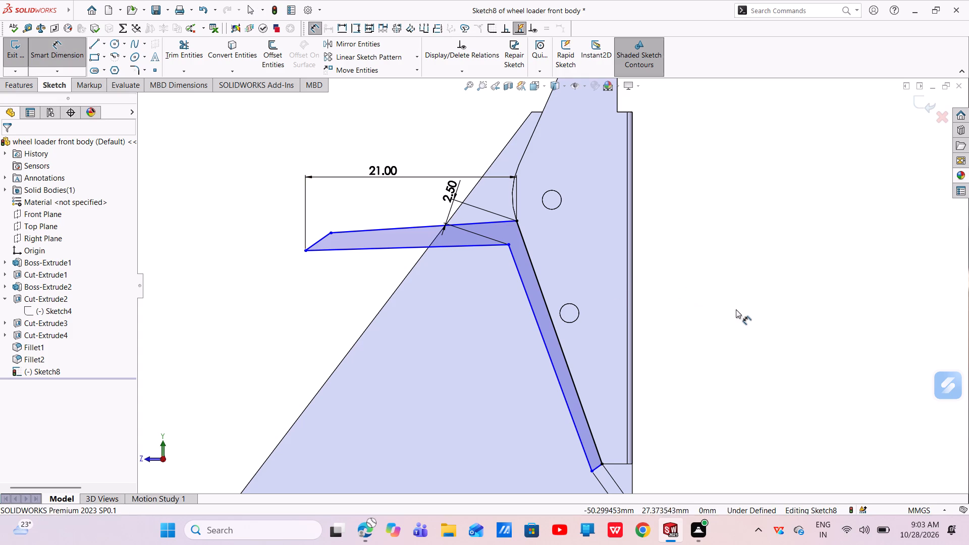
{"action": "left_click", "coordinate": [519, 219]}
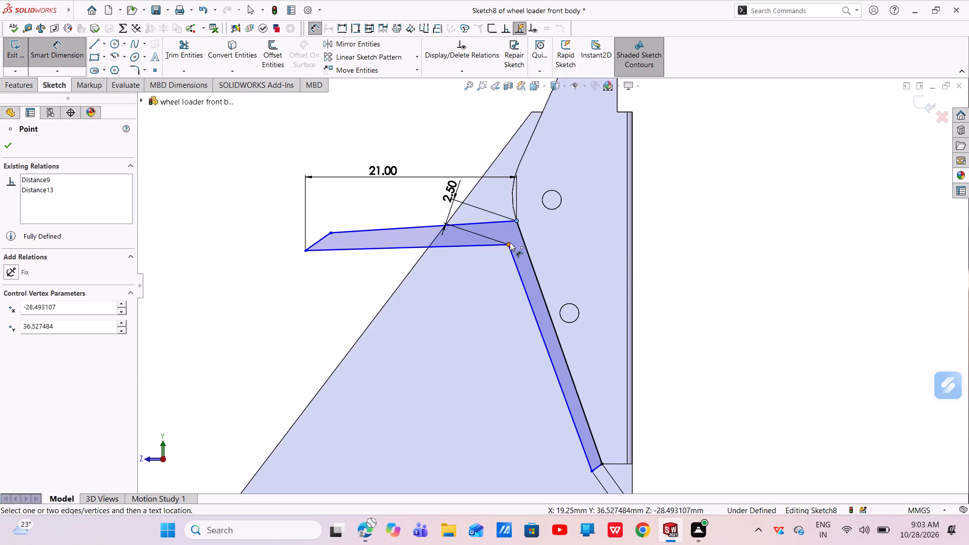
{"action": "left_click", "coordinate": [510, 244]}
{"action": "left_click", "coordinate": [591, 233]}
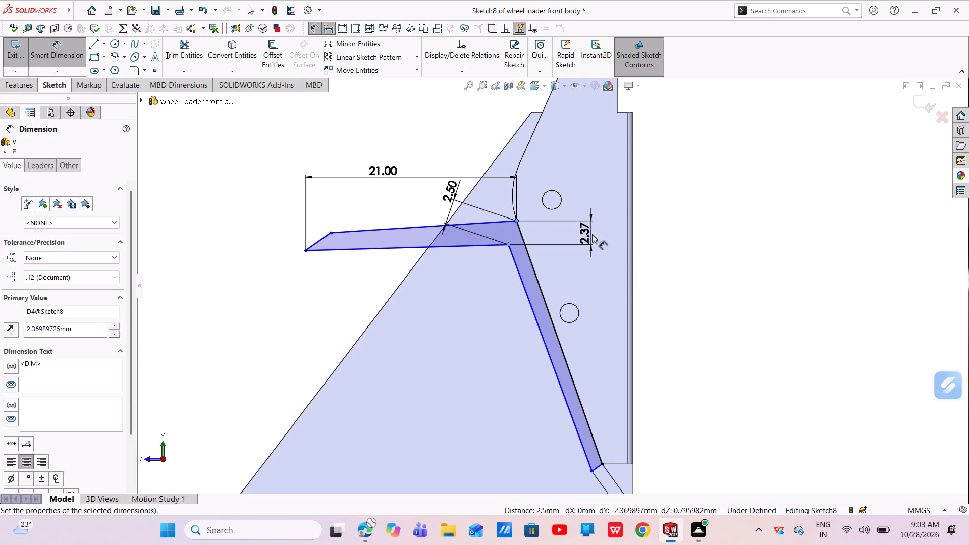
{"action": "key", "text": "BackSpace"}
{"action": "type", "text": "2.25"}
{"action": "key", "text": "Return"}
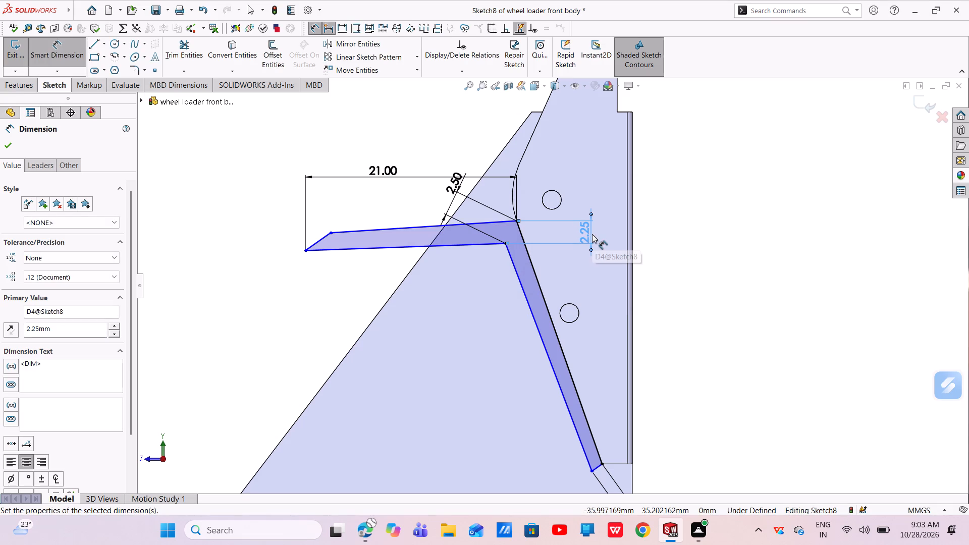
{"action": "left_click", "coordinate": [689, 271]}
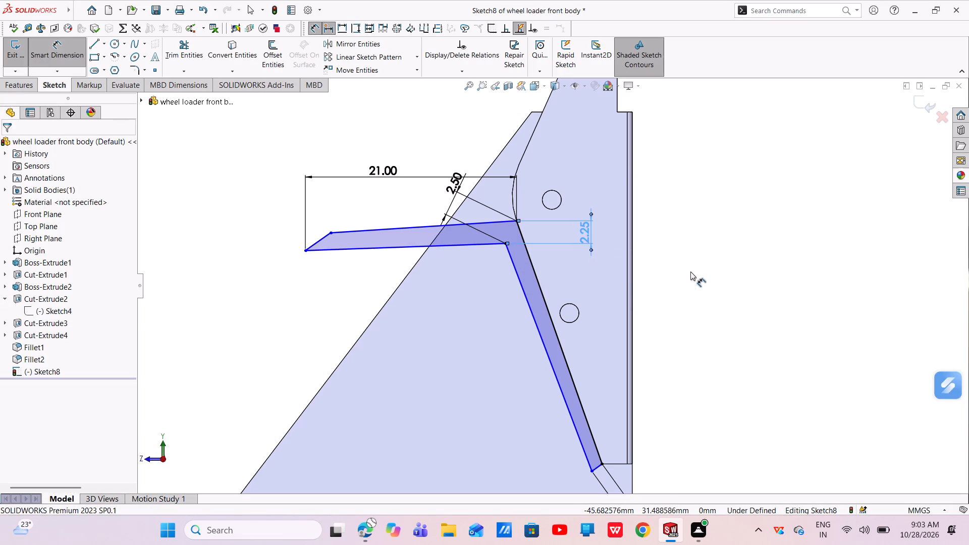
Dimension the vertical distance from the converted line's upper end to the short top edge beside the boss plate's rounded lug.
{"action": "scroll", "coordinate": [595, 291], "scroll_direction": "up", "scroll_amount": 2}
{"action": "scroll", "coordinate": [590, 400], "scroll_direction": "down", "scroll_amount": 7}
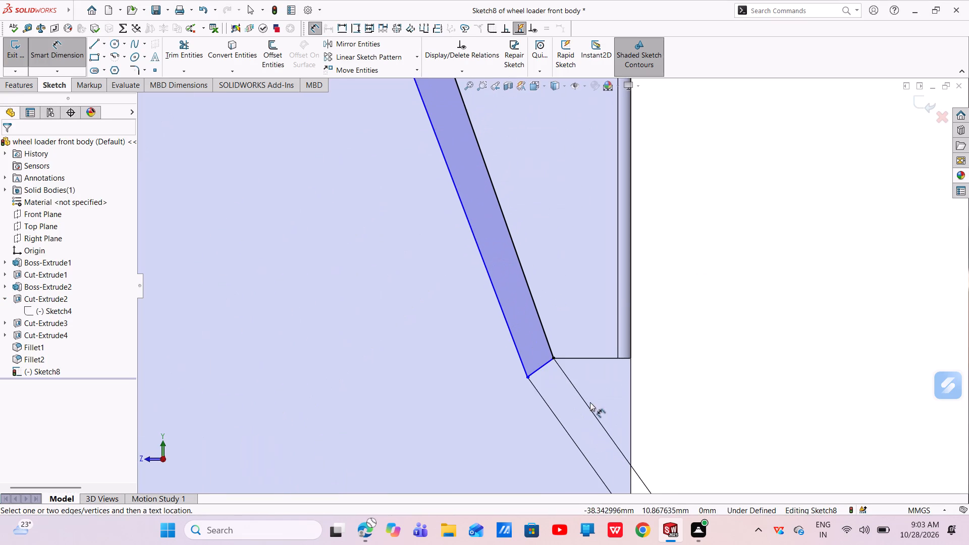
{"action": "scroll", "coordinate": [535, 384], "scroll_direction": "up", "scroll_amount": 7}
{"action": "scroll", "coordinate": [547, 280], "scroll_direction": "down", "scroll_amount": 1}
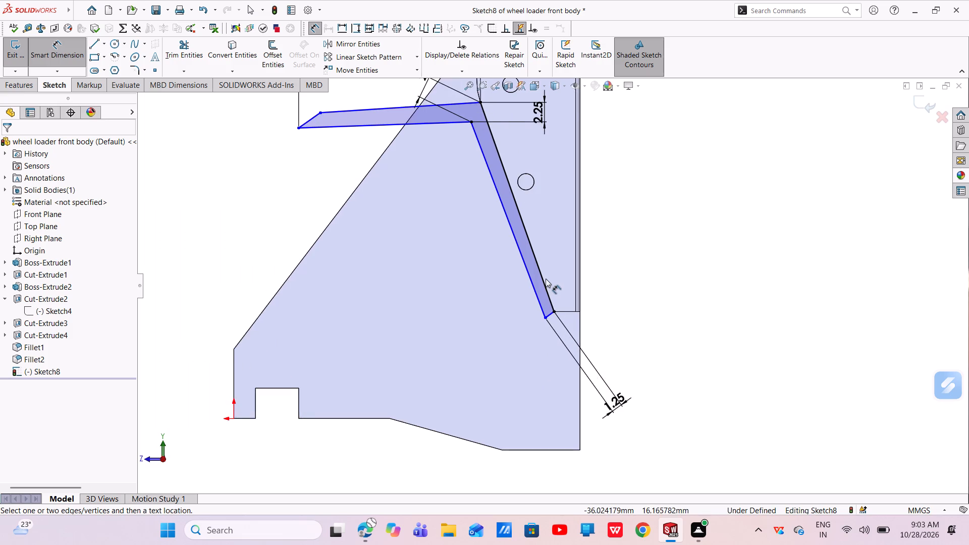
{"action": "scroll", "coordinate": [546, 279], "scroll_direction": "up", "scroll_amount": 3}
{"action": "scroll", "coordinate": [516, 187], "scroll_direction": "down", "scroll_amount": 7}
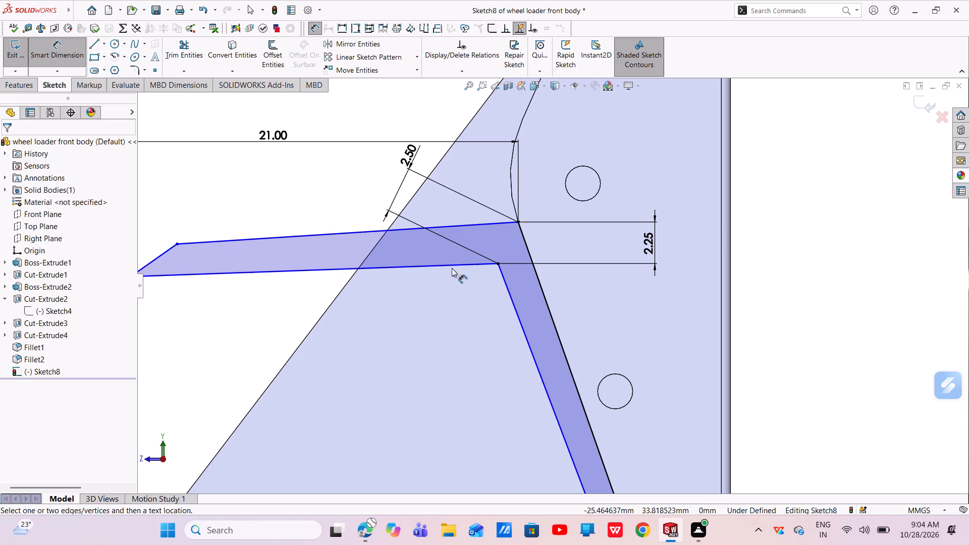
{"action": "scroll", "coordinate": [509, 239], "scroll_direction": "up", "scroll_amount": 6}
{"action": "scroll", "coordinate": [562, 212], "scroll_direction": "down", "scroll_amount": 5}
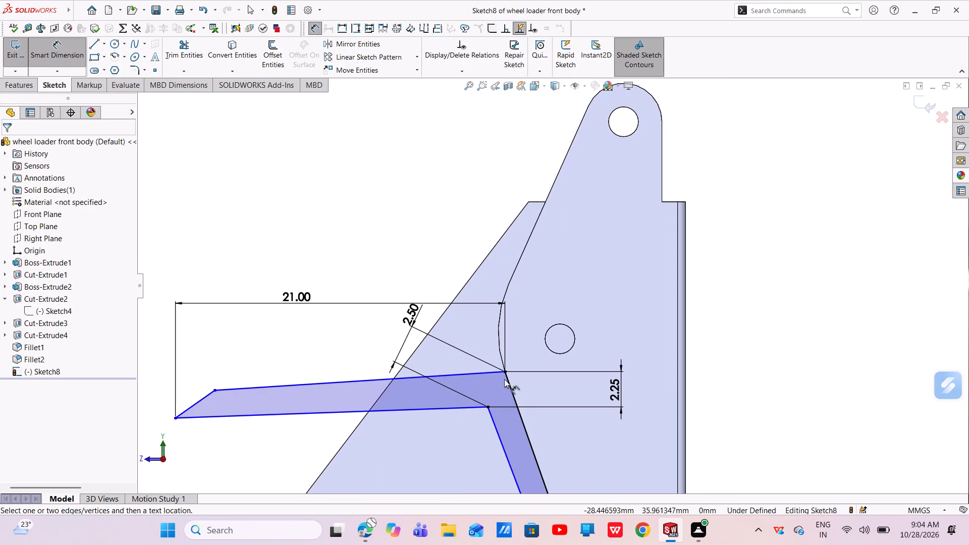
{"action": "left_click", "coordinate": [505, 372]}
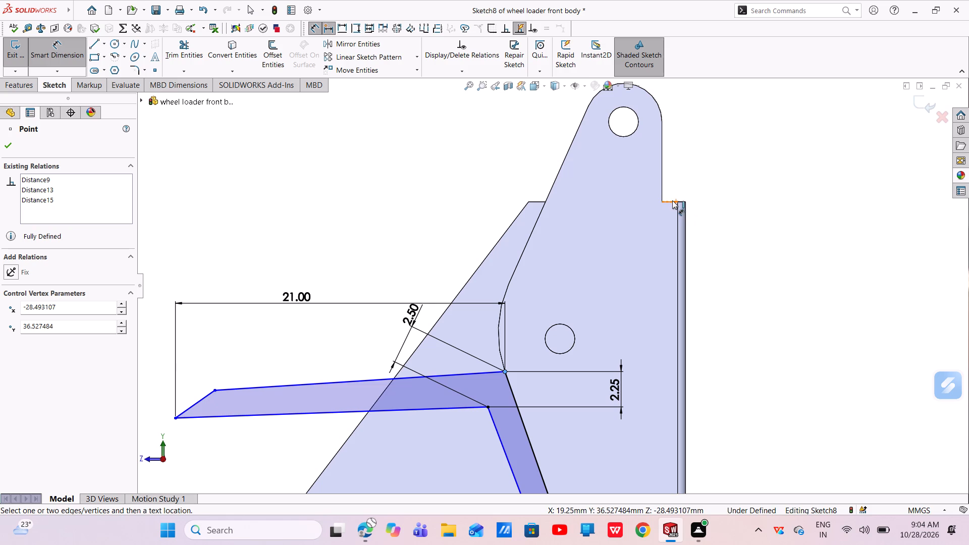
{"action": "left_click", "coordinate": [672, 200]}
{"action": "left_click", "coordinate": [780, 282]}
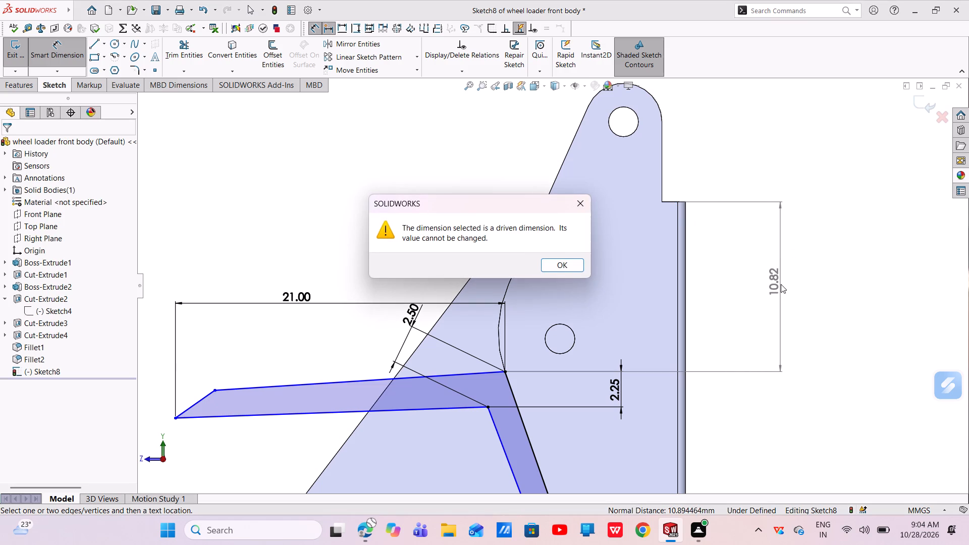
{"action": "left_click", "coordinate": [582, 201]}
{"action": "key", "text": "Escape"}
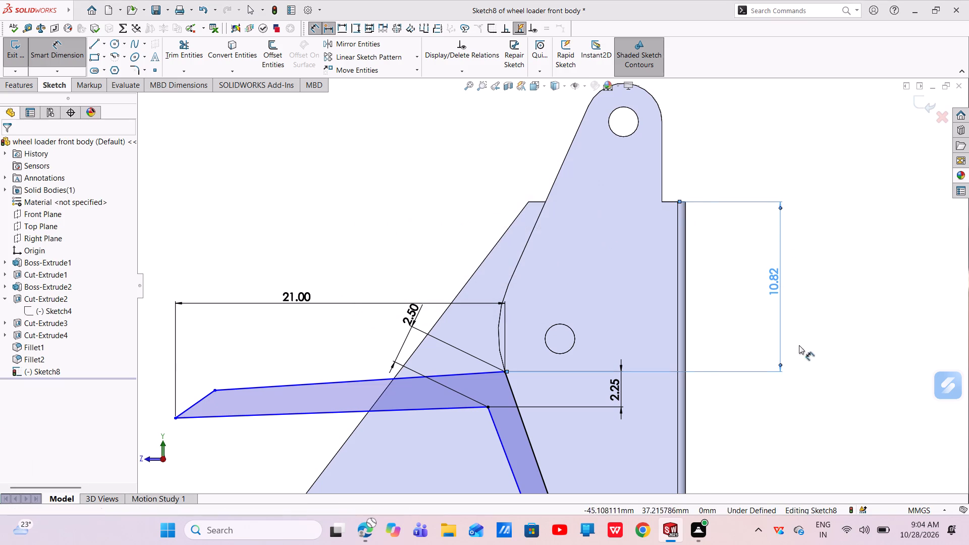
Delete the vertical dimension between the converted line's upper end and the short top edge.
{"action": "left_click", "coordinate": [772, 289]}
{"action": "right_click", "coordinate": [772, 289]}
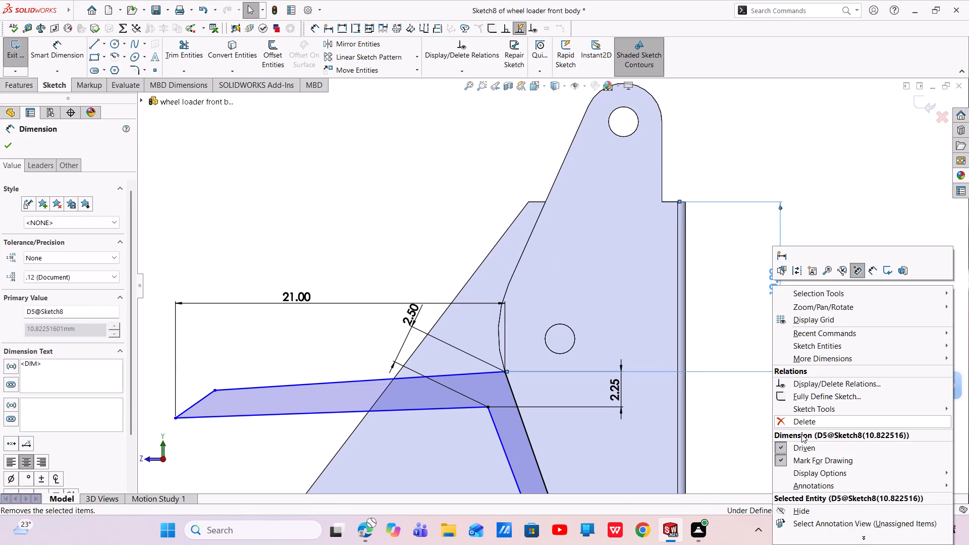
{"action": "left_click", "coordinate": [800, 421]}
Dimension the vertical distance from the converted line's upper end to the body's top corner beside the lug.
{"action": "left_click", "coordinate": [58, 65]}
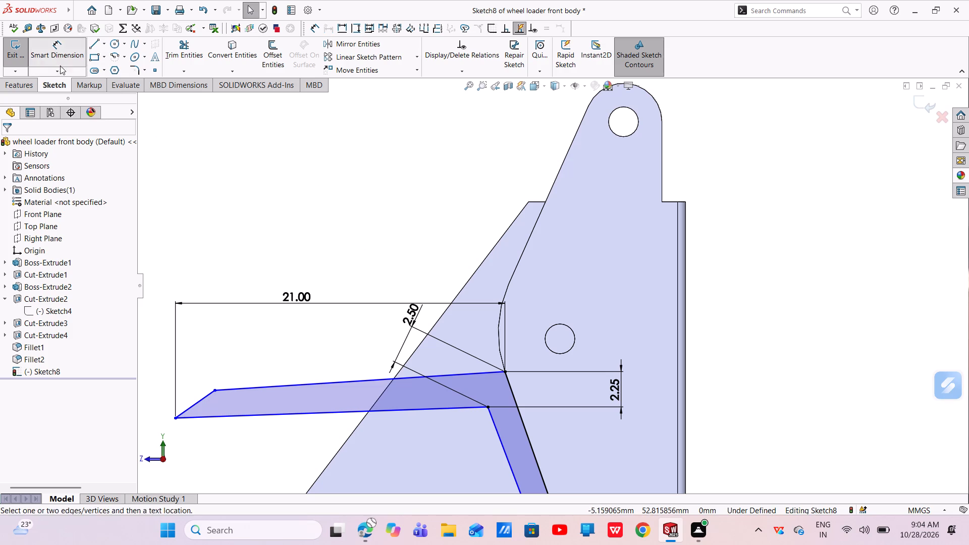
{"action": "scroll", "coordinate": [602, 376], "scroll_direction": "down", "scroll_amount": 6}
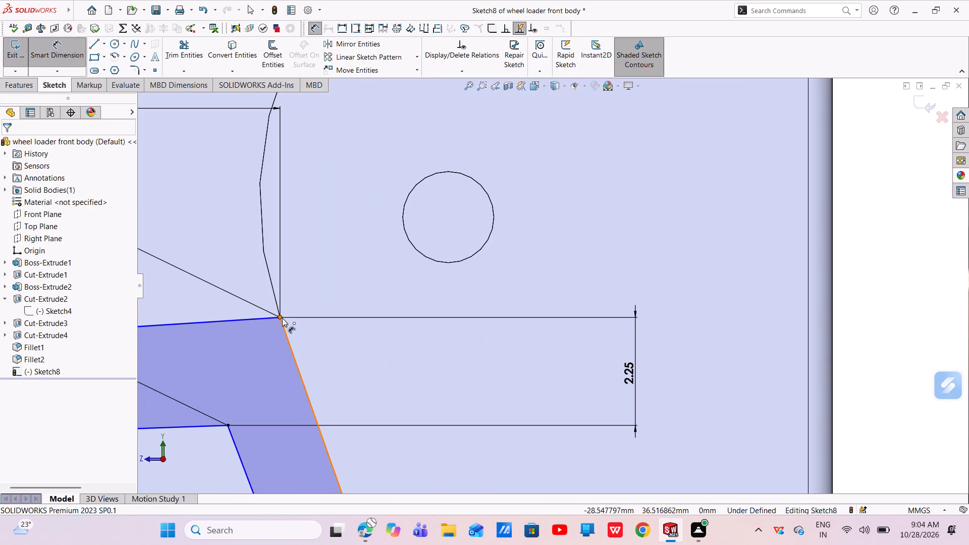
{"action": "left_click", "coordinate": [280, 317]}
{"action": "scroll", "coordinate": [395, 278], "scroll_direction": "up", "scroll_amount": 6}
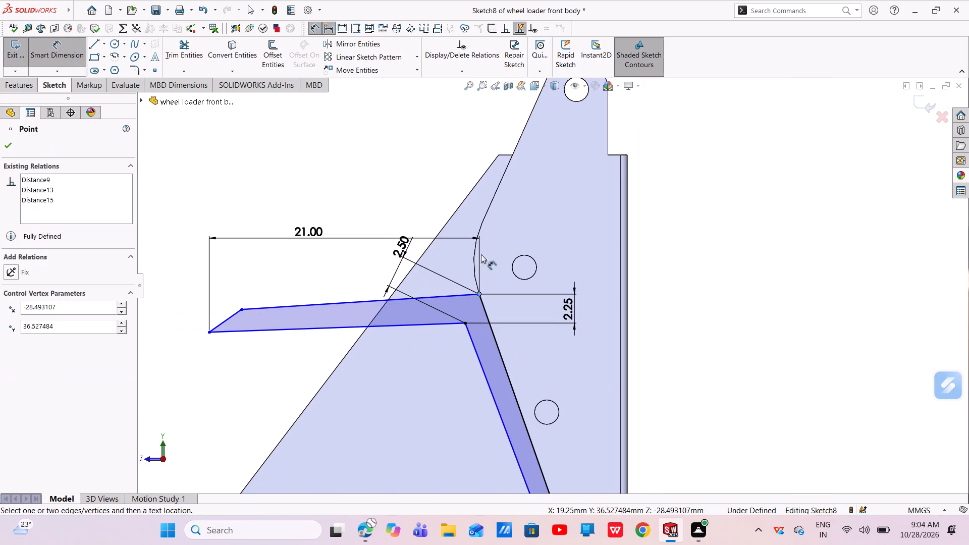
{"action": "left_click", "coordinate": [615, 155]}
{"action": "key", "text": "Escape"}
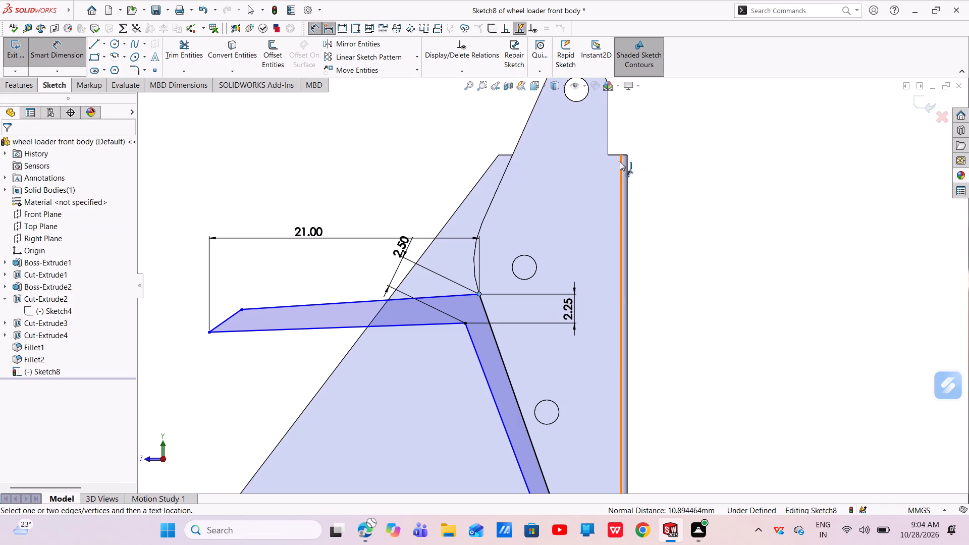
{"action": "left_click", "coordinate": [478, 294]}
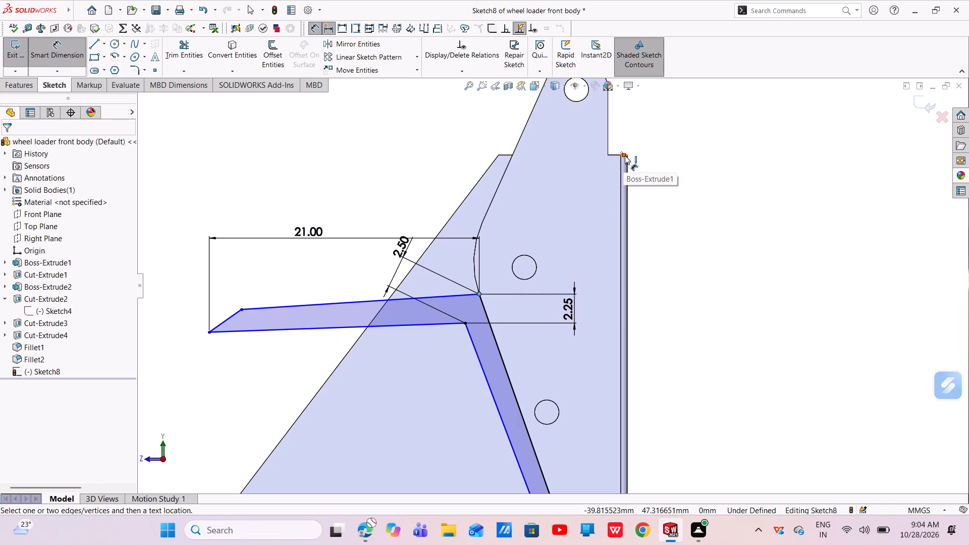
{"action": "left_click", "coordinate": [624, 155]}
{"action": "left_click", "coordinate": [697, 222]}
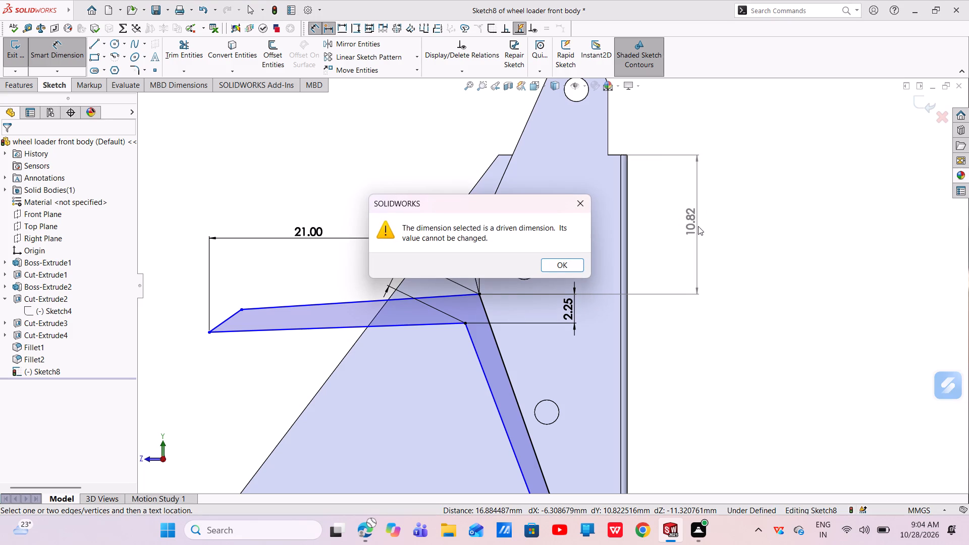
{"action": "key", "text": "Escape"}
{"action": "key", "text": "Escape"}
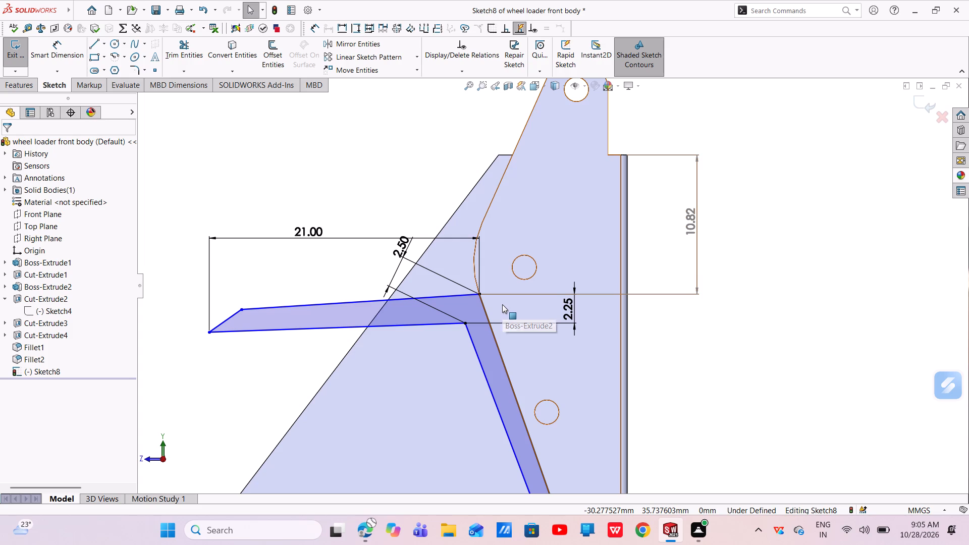
Undo the arm profile's dimensions, corner moves and drawn lines back to the lone converted line along the boss plate's slanted edge.
{"action": "key", "text": "ctrl+z"}
{"action": "key", "text": "ctrl+z"}
{"action": "key", "text": "ctrl+z"}
{"action": "key", "text": "ctrl+z"}
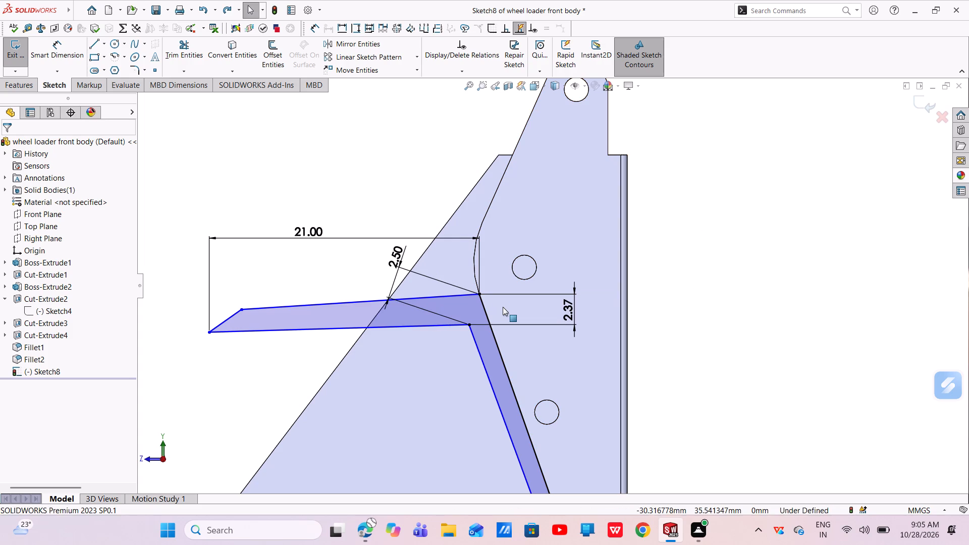
{"action": "key", "text": "ctrl+z"}
{"action": "key", "text": "ctrl+z"}
{"action": "key", "text": "ctrl+z"}
{"action": "key", "text": "ctrl+z"}
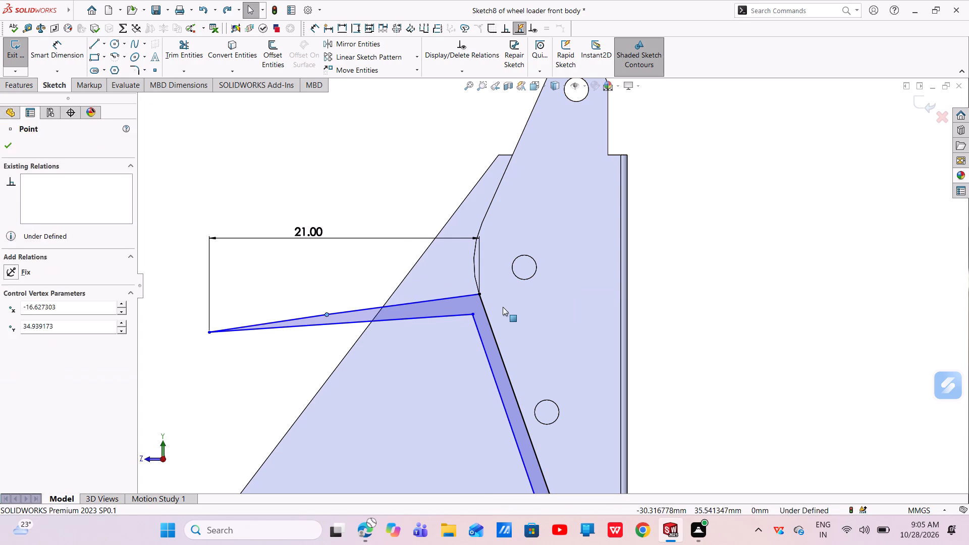
{"action": "key", "text": "ctrl+z"}
{"action": "key", "text": "ctrl+z"}
{"action": "key", "text": "ctrl+z"}
{"action": "key", "text": "ctrl+z"}
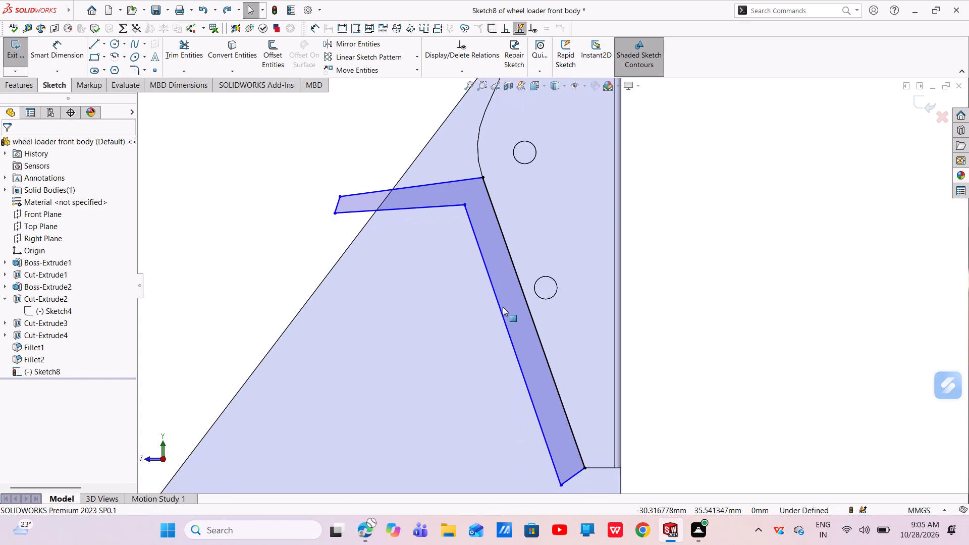
{"action": "key", "text": "ctrl+z"}
{"action": "key", "text": "ctrl+z"}
{"action": "key", "text": "ctrl+z"}
{"action": "key", "text": "ctrl+z"}
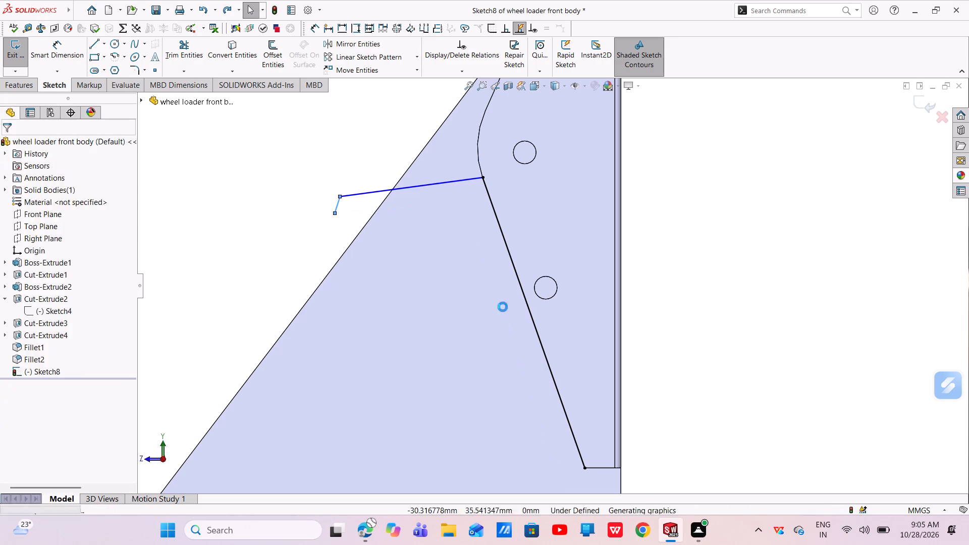
{"action": "key", "text": "ctrl+z"}
{"action": "key", "text": "ctrl+z"}
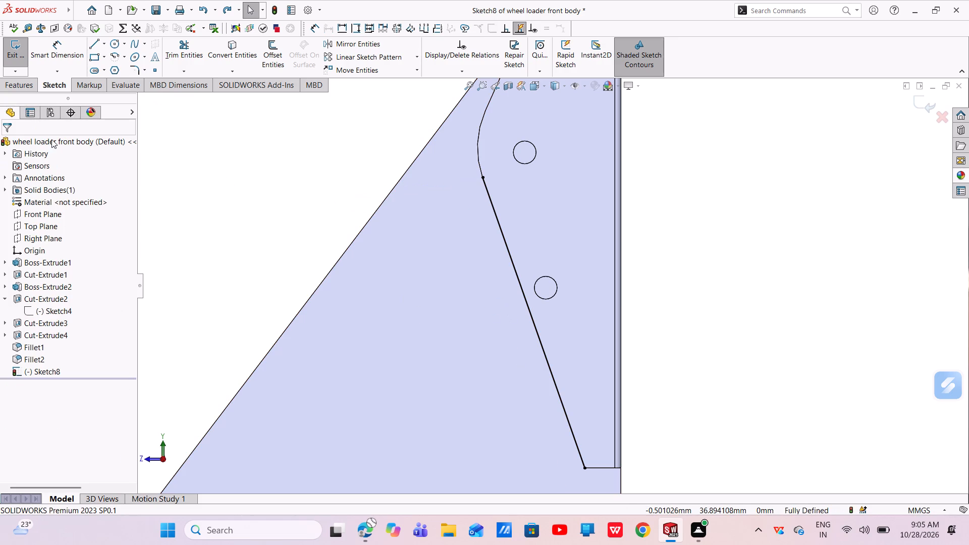
Sketch a closed six-line bent arm profile along the converted line, with its outer leg about 26 mm and upper edge about 11 mm long.
{"action": "left_click", "coordinate": [93, 44]}
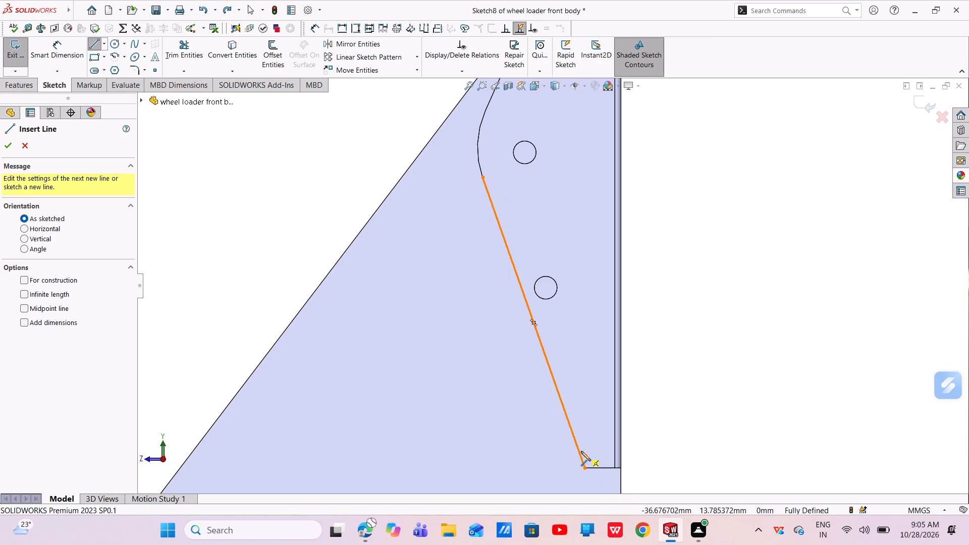
{"action": "left_click", "coordinate": [594, 487]}
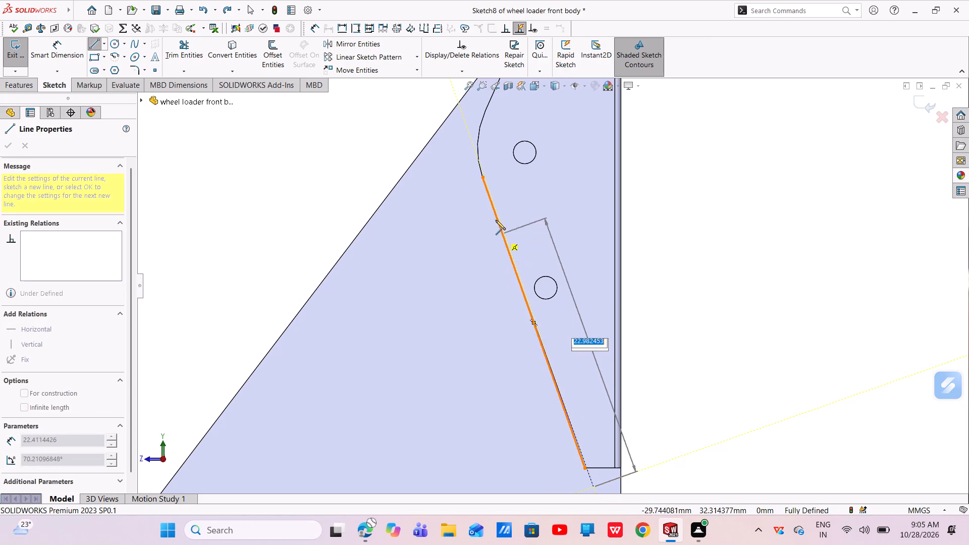
{"action": "left_click", "coordinate": [489, 194]}
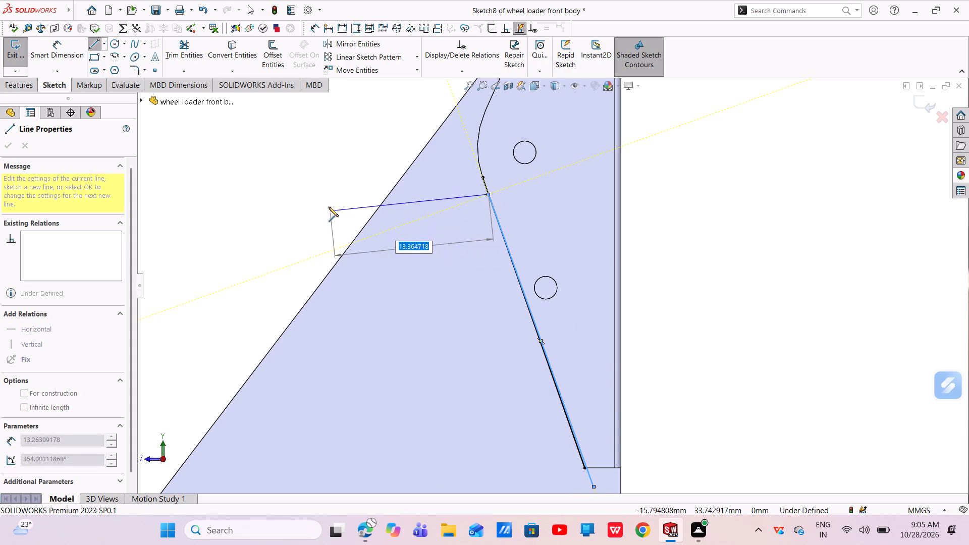
{"action": "left_click", "coordinate": [357, 198]}
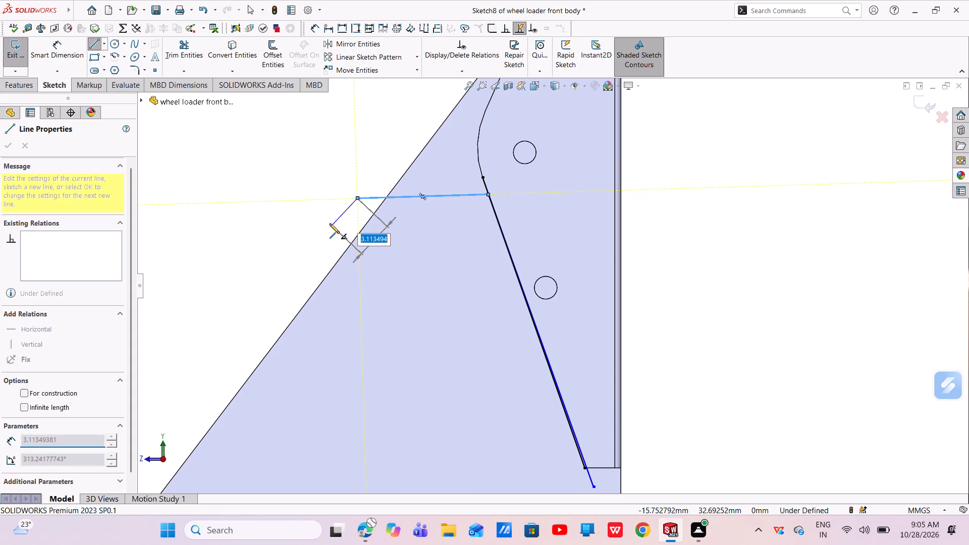
{"action": "left_click", "coordinate": [330, 224]}
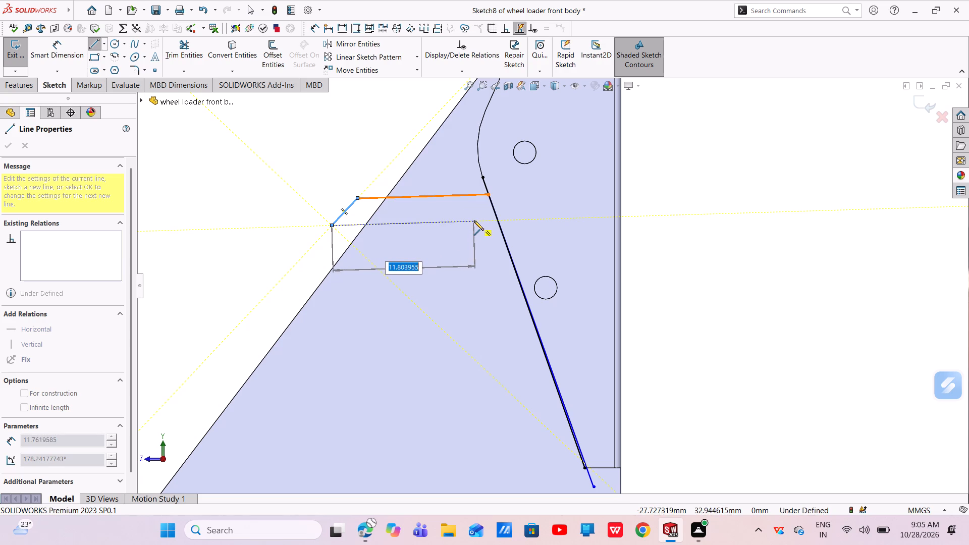
{"action": "left_click", "coordinate": [474, 221]}
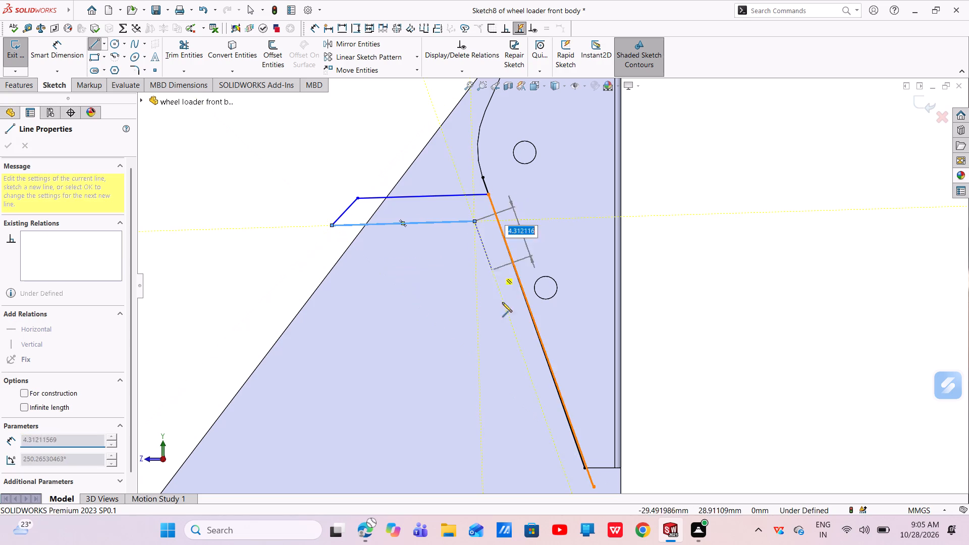
{"action": "left_click", "coordinate": [575, 492]}
{"action": "left_click", "coordinate": [592, 486]}
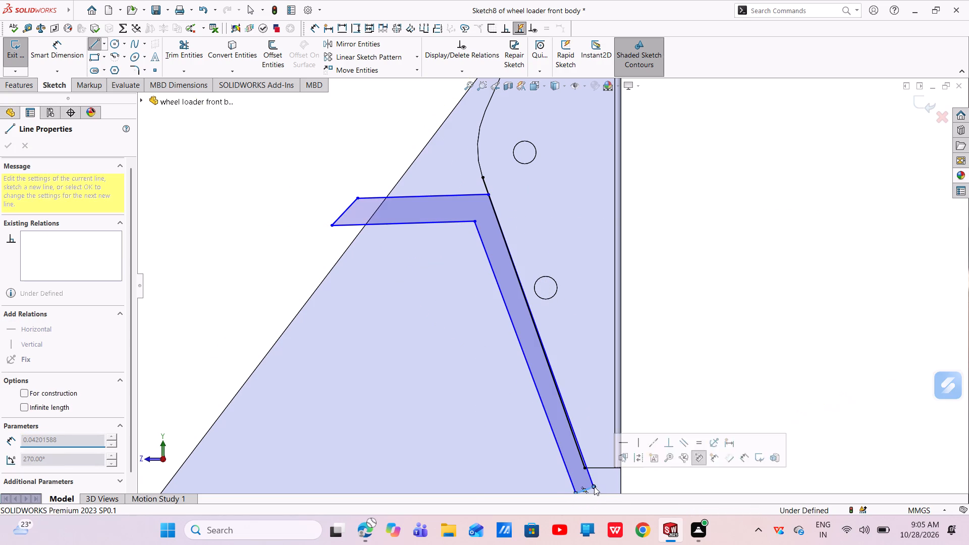
{"action": "right_click", "coordinate": [594, 486]}
{"action": "left_click", "coordinate": [620, 445]}
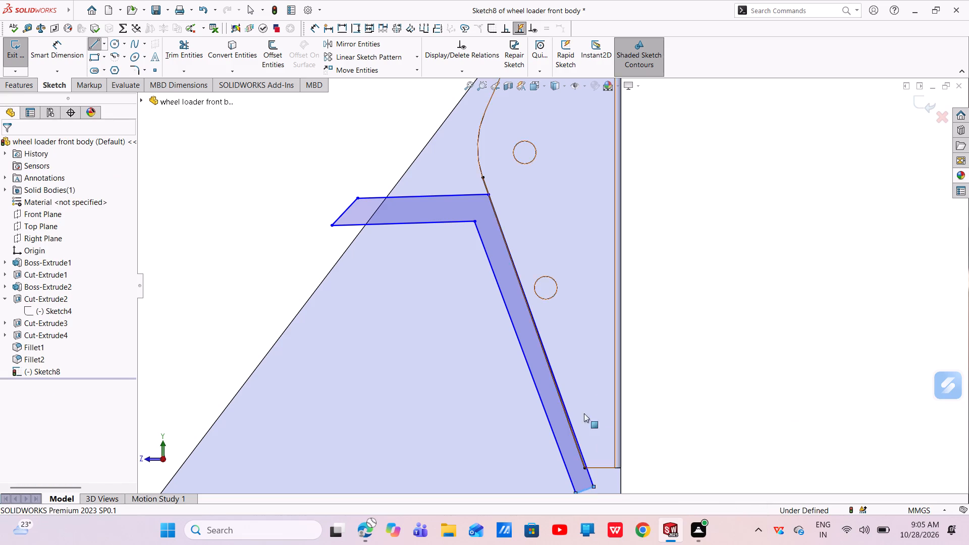
Make the arm profile's long outer leg line collinear with the converted line along the boss plate's slanted edge.
{"action": "scroll", "coordinate": [585, 394], "scroll_direction": "up", "scroll_amount": 3}
{"action": "scroll", "coordinate": [554, 309], "scroll_direction": "down", "scroll_amount": 4}
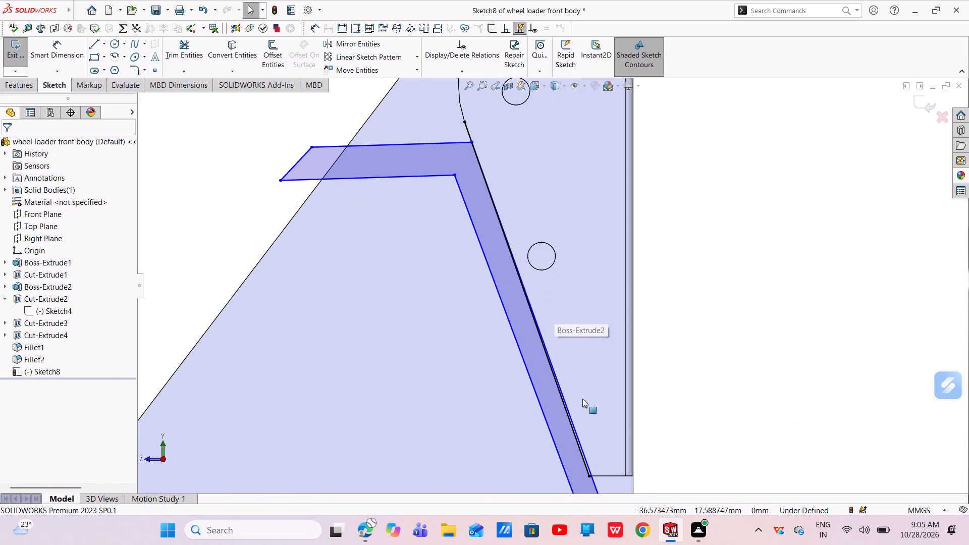
{"action": "scroll", "coordinate": [582, 399], "scroll_direction": "down", "scroll_amount": 6}
{"action": "scroll", "coordinate": [573, 387], "scroll_direction": "up", "scroll_amount": 9}
{"action": "scroll", "coordinate": [537, 227], "scroll_direction": "down", "scroll_amount": 3}
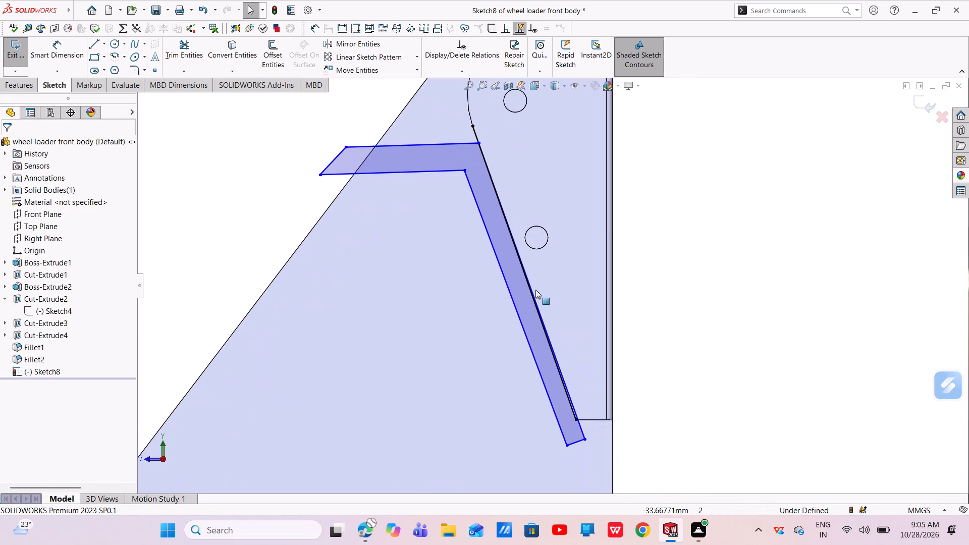
{"action": "scroll", "coordinate": [549, 319], "scroll_direction": "down", "scroll_amount": 8}
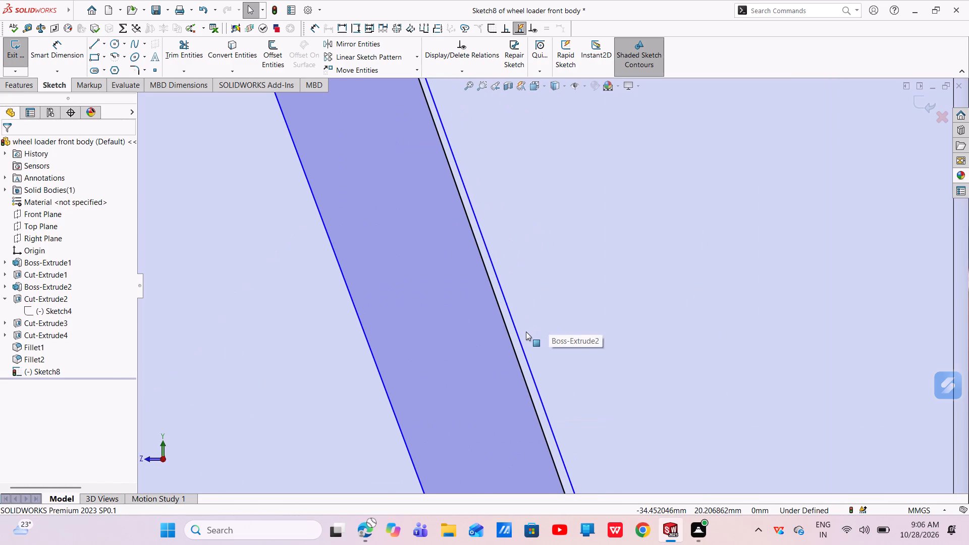
{"action": "left_click", "coordinate": [523, 347]}
{"action": "left_click", "coordinate": [517, 354], "text": "ctrl"}
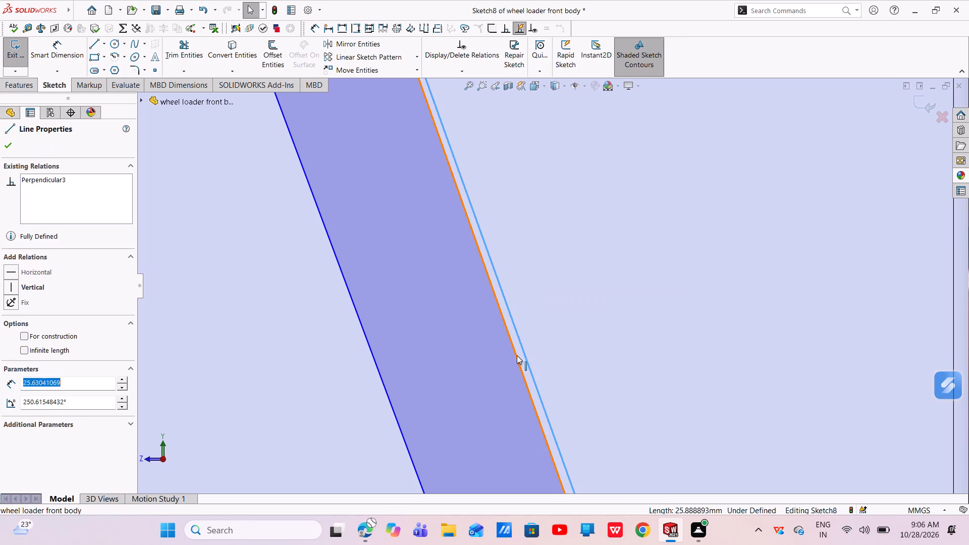
{"action": "left_click", "coordinate": [570, 310]}
{"action": "scroll", "coordinate": [525, 357], "scroll_direction": "up", "scroll_amount": 5}
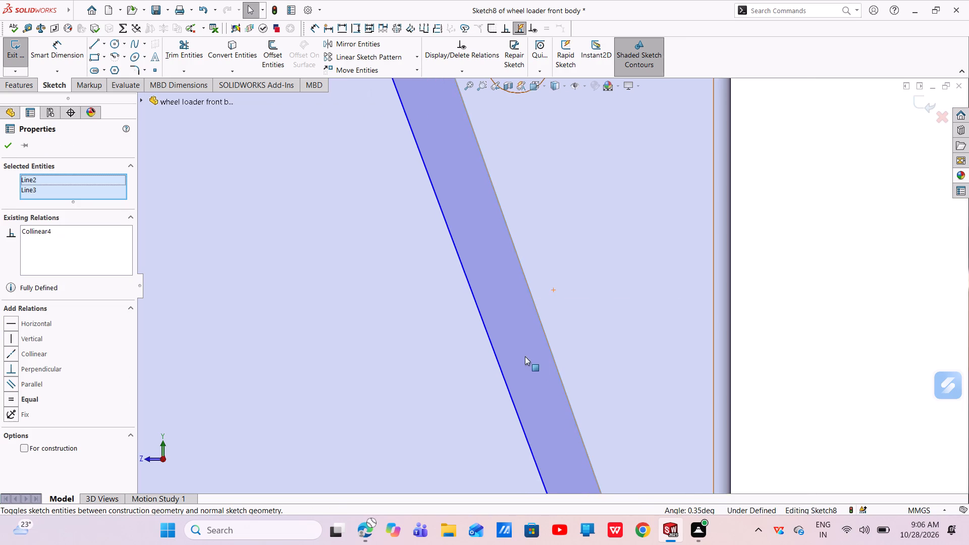
{"action": "scroll", "coordinate": [536, 334], "scroll_direction": "up", "scroll_amount": 6}
{"action": "scroll", "coordinate": [568, 249], "scroll_direction": "down", "scroll_amount": 2}
{"action": "key", "text": "Escape"}
{"action": "key", "text": "Escape"}
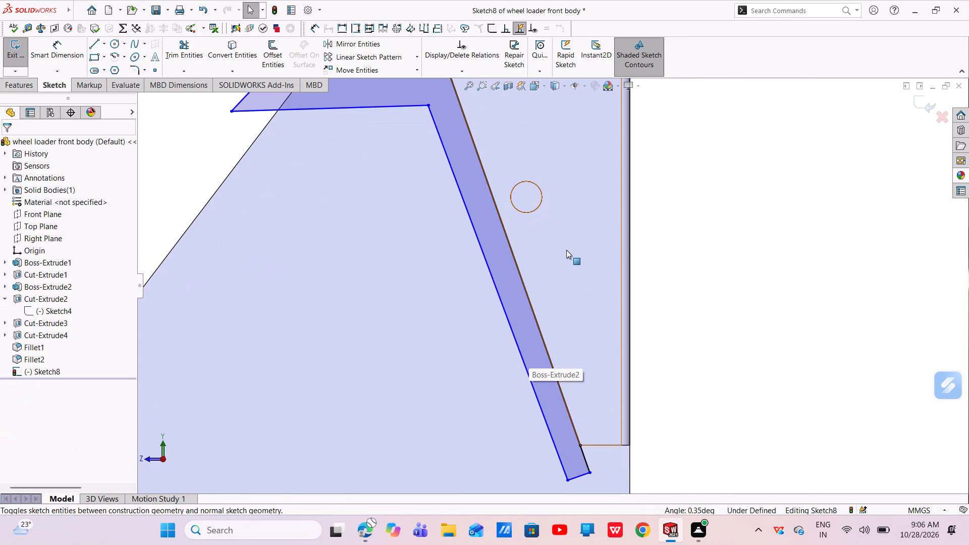
Dimension the horizontal distance from the arm's outer bend corner to its far pointed tip as 21 mm.
{"action": "scroll", "coordinate": [557, 258], "scroll_direction": "up", "scroll_amount": 2}
{"action": "scroll", "coordinate": [557, 258], "scroll_direction": "down", "scroll_amount": 1}
{"action": "scroll", "coordinate": [557, 258], "scroll_direction": "up", "scroll_amount": 4}
{"action": "scroll", "coordinate": [531, 221], "scroll_direction": "down", "scroll_amount": 4}
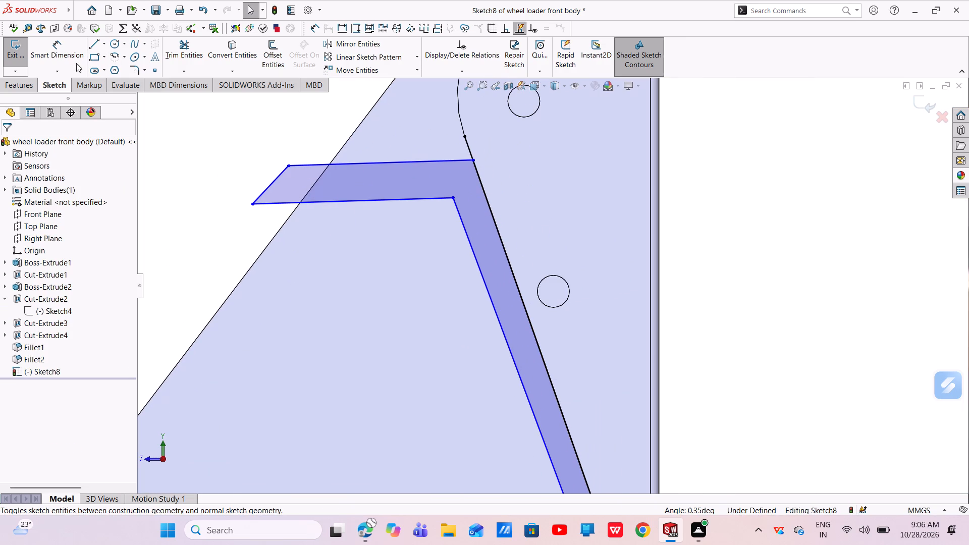
{"action": "left_click", "coordinate": [70, 56]}
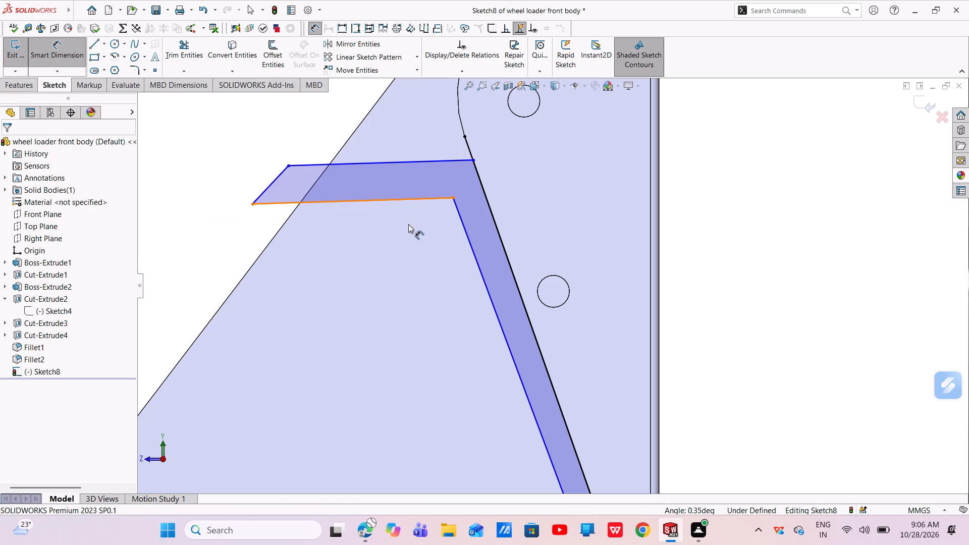
{"action": "left_click", "coordinate": [472, 160]}
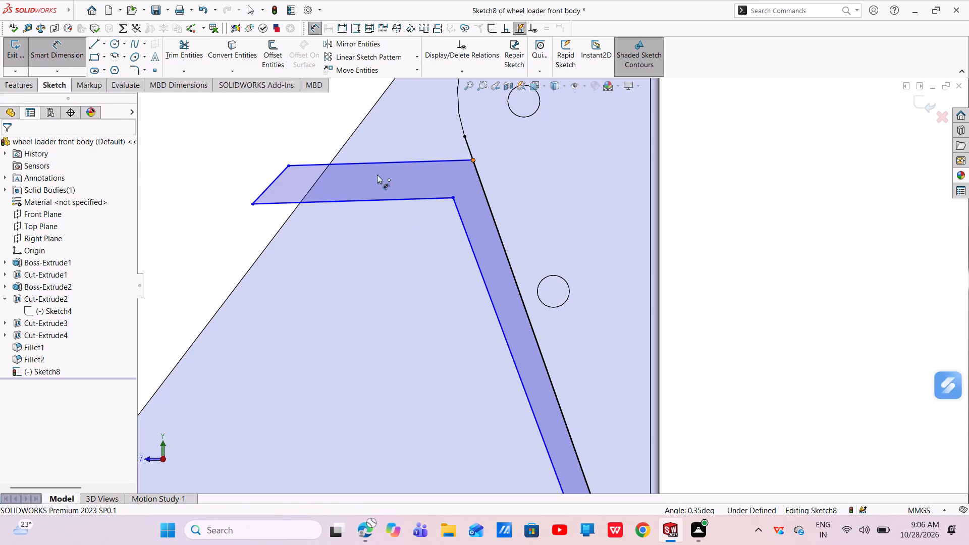
{"action": "left_click", "coordinate": [253, 202]}
{"action": "left_click", "coordinate": [296, 116]}
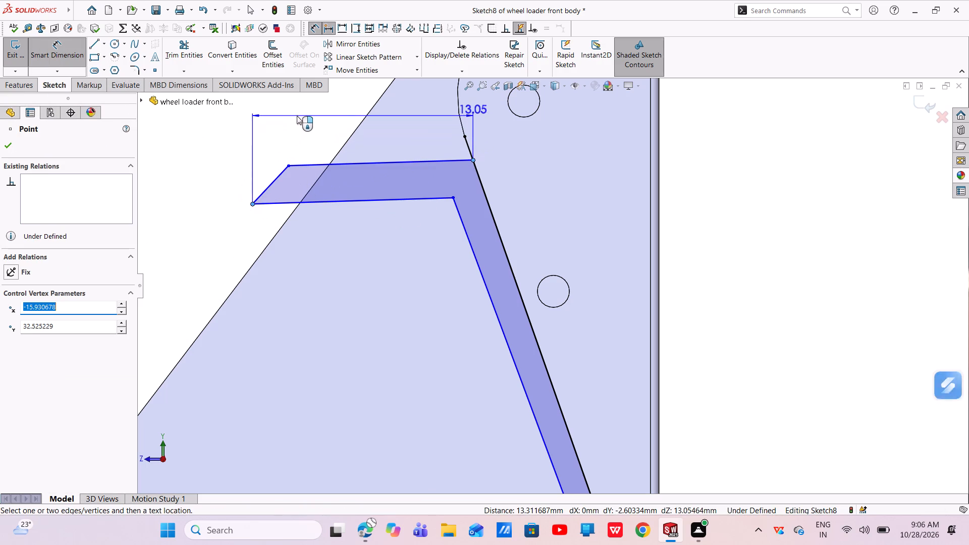
{"action": "key", "text": "BackSpace"}
{"action": "type", "text": "21"}
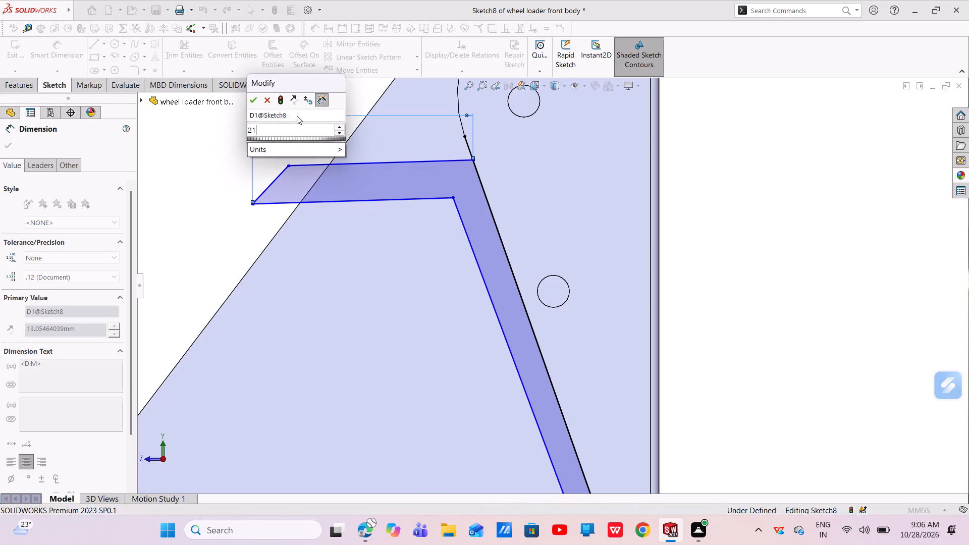
{"action": "key", "text": "Return"}
Dimension the short edge closing the arm leg's lower end as 1.25 mm.
{"action": "scroll", "coordinate": [374, 257], "scroll_direction": "up", "scroll_amount": 6}
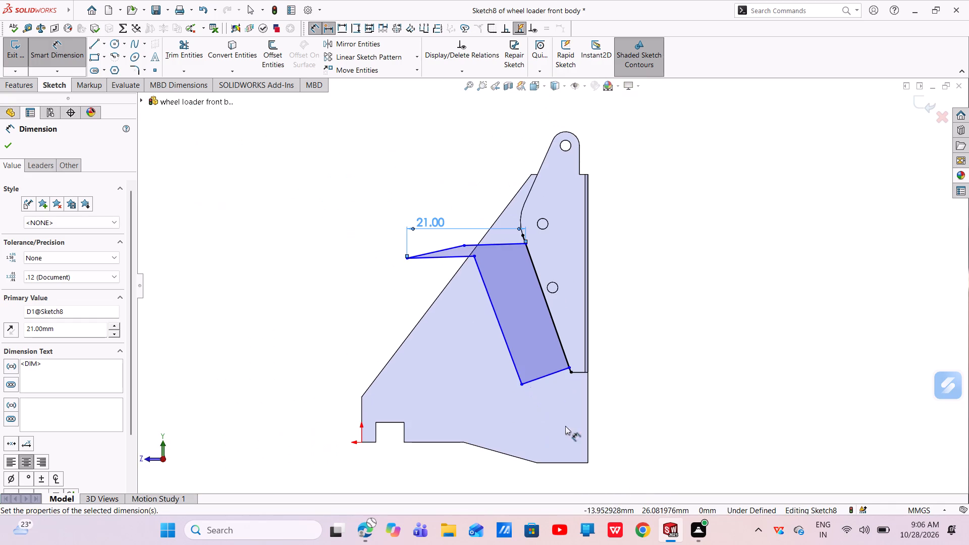
{"action": "scroll", "coordinate": [642, 430], "scroll_direction": "down", "scroll_amount": 4}
{"action": "left_click", "coordinate": [461, 312]}
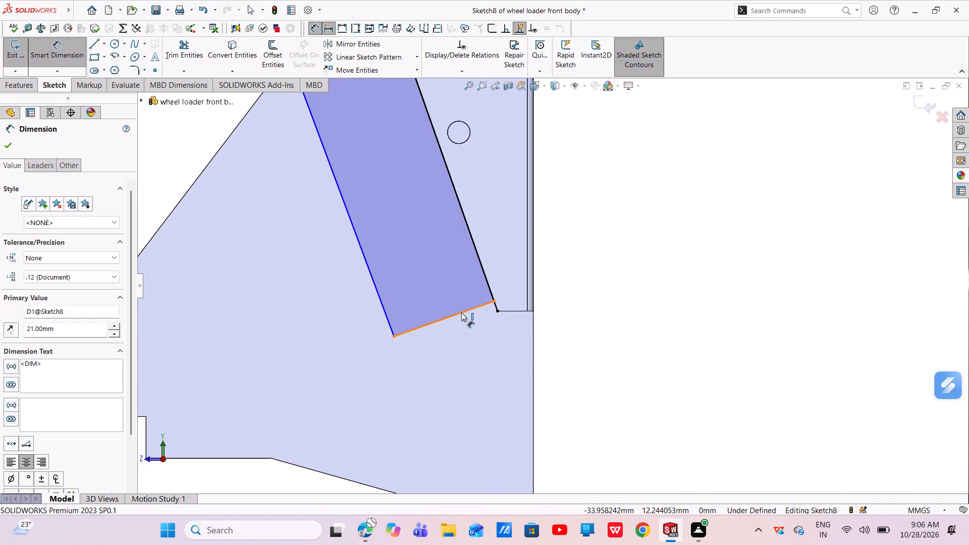
{"action": "left_click", "coordinate": [513, 395]}
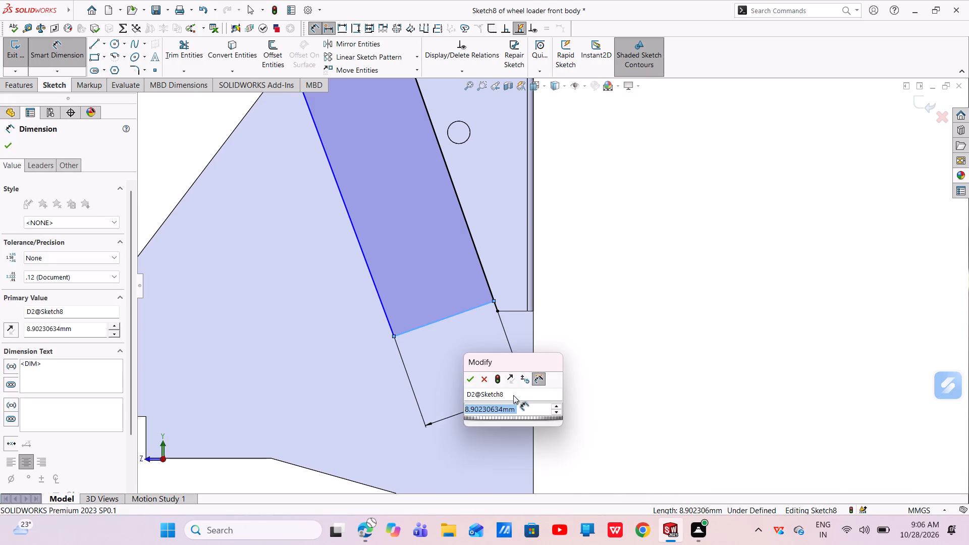
{"action": "key", "text": "BackSpace"}
{"action": "type", "text": "1.25"}
{"action": "key", "text": "Return"}
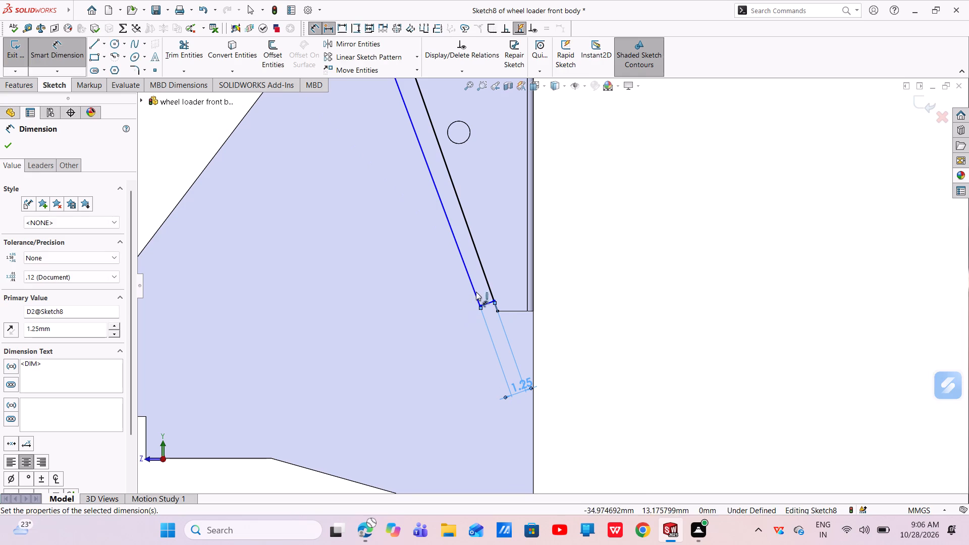
Move the far end of the arm's upper edge upward so that edge runs nearly horizontal above the lower one.
{"action": "scroll", "coordinate": [493, 315], "scroll_direction": "down", "scroll_amount": 5}
{"action": "scroll", "coordinate": [517, 274], "scroll_direction": "up", "scroll_amount": 3}
{"action": "scroll", "coordinate": [517, 274], "scroll_direction": "down", "scroll_amount": 2}
{"action": "scroll", "coordinate": [517, 273], "scroll_direction": "up", "scroll_amount": 1}
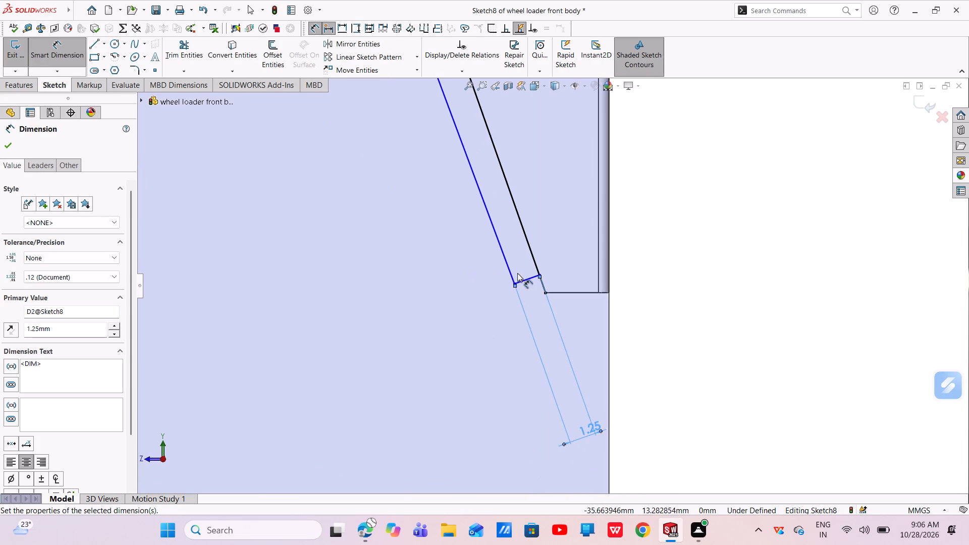
{"action": "scroll", "coordinate": [506, 244], "scroll_direction": "up", "scroll_amount": 7}
{"action": "scroll", "coordinate": [505, 124], "scroll_direction": "down", "scroll_amount": 7}
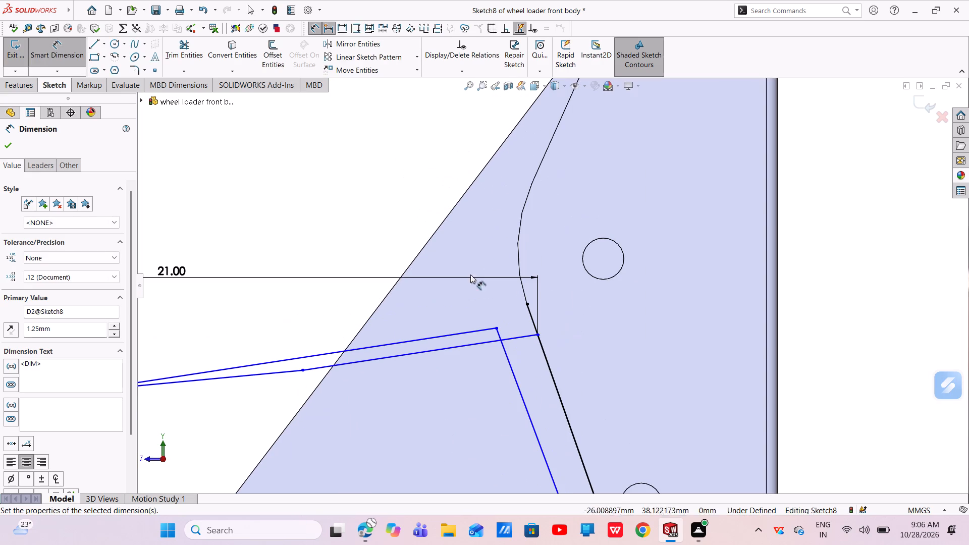
{"action": "key", "text": "Escape"}
{"action": "left_click_drag", "start_coordinate": [305, 369], "coordinate": [303, 367]}
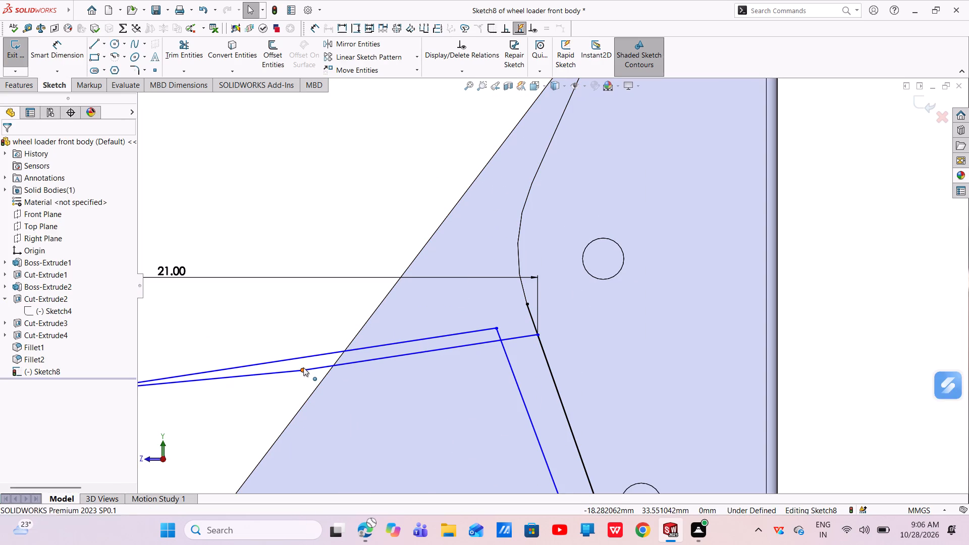
{"action": "left_click_drag", "start_coordinate": [303, 367], "coordinate": [301, 339]}
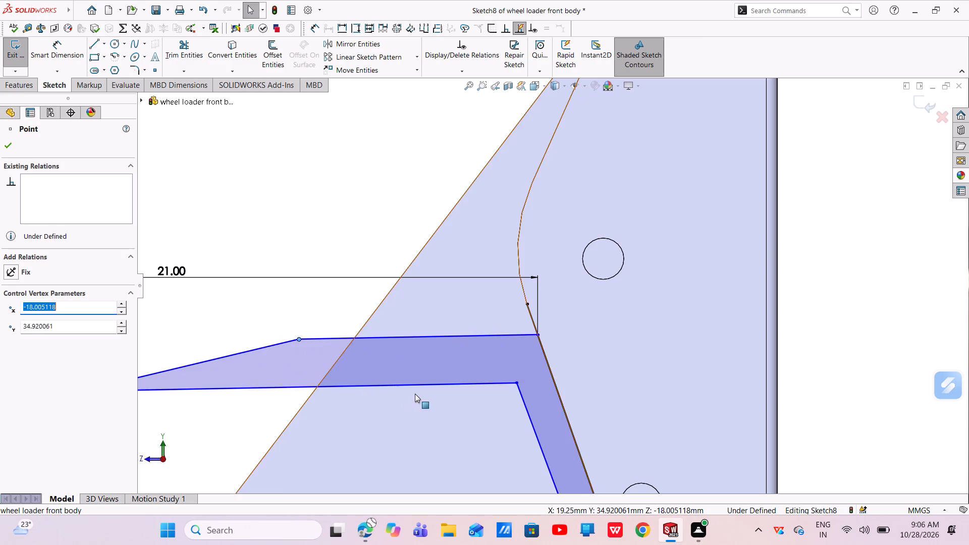
{"action": "key", "text": "Escape"}
Dimension the aligned distance between the arm's outer and inner bend corners as 2.5 mm.
{"action": "scroll", "coordinate": [469, 363], "scroll_direction": "up", "scroll_amount": 4}
{"action": "scroll", "coordinate": [688, 319], "scroll_direction": "down", "scroll_amount": 4}
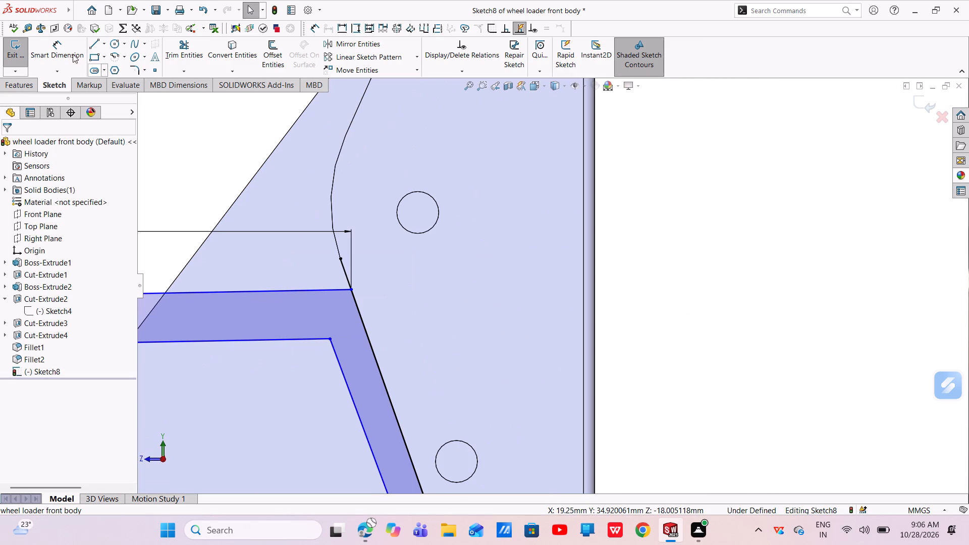
{"action": "left_click", "coordinate": [70, 50]}
{"action": "left_click", "coordinate": [350, 290]}
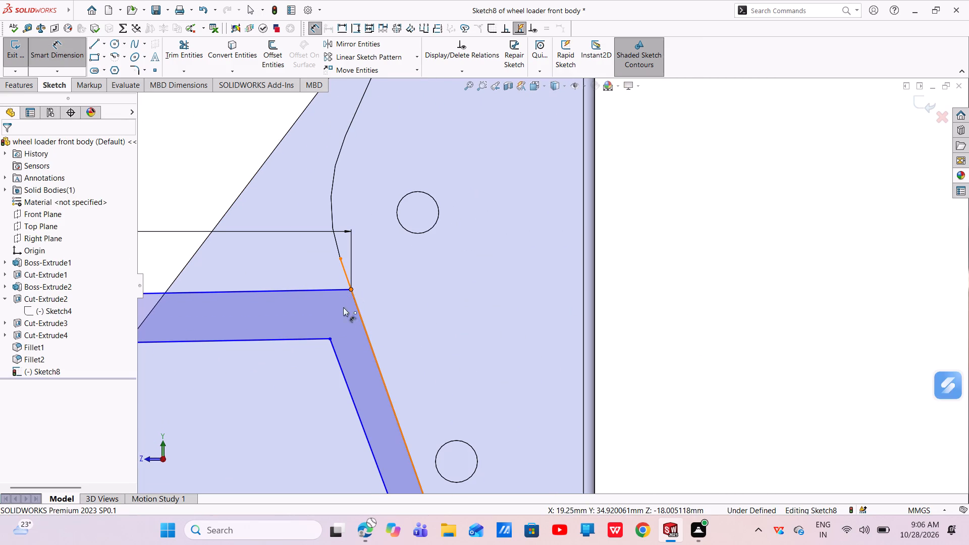
{"action": "left_click", "coordinate": [329, 339]}
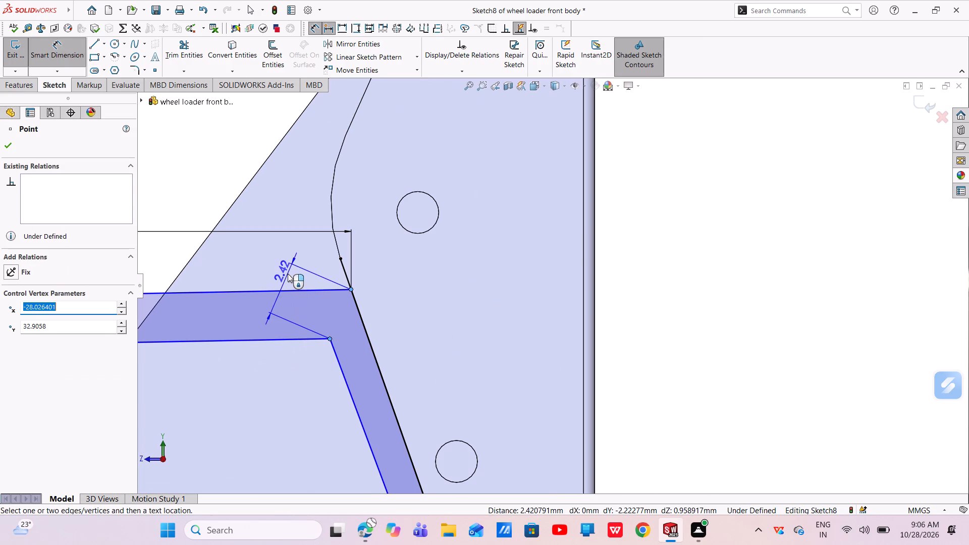
{"action": "left_click", "coordinate": [288, 274]}
{"action": "key", "text": "BackSpace"}
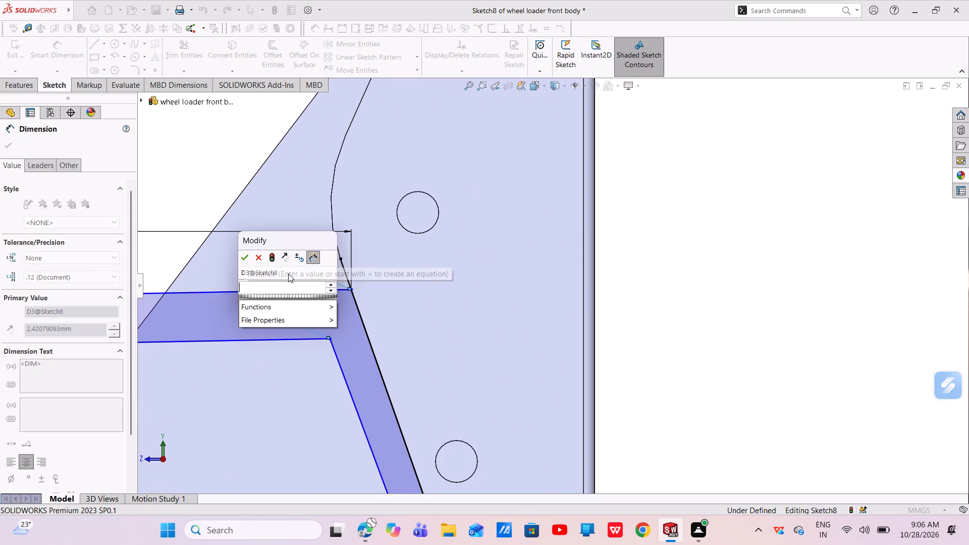
{"action": "type", "text": "2.5"}
{"action": "key", "text": "Return"}
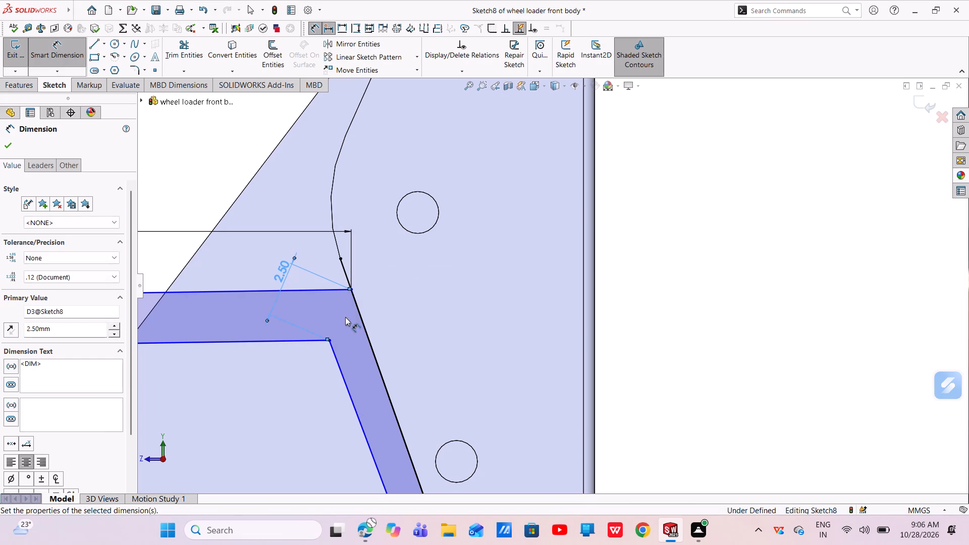
Dimension the vertical distance between the arm's outer and inner bend corners as 2.25 mm.
{"action": "left_click", "coordinate": [330, 340]}
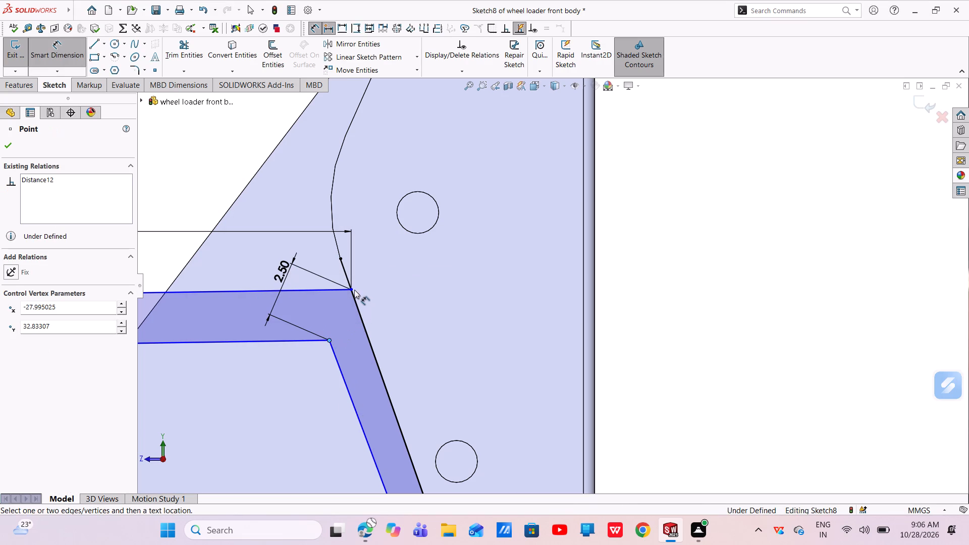
{"action": "left_click", "coordinate": [353, 289]}
{"action": "left_click", "coordinate": [420, 316]}
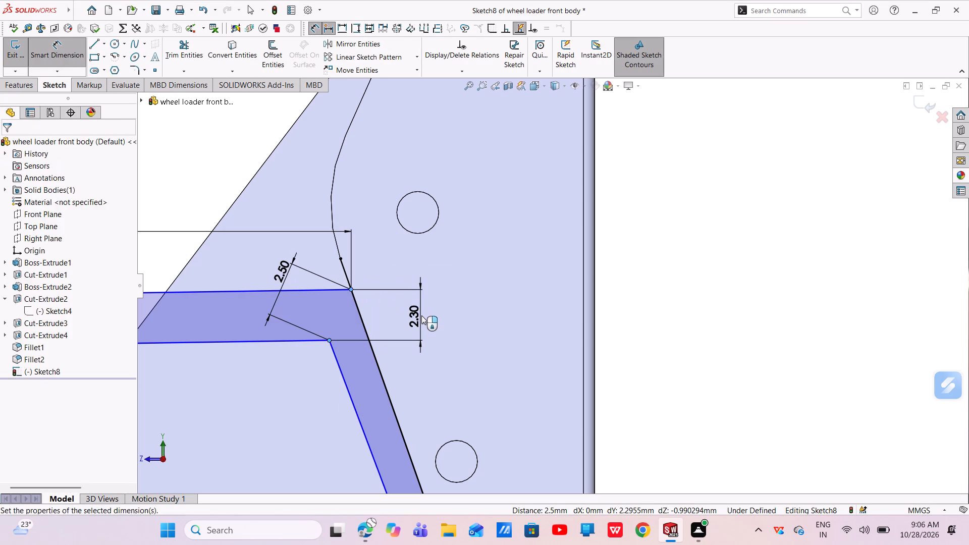
{"action": "key", "text": "BackSpace"}
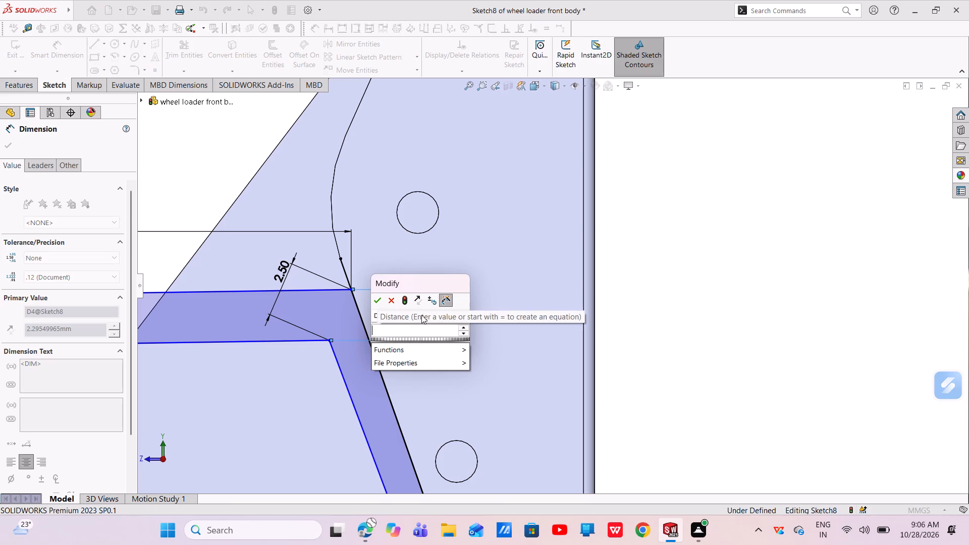
{"action": "type", "text": "2.25"}
{"action": "key", "text": "Return"}
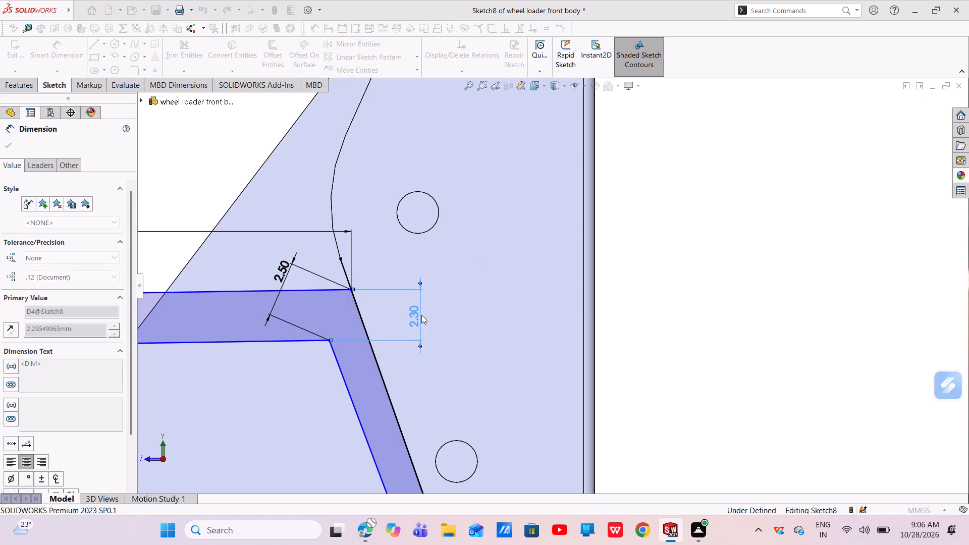
{"action": "scroll", "coordinate": [419, 329], "scroll_direction": "up", "scroll_amount": 5}
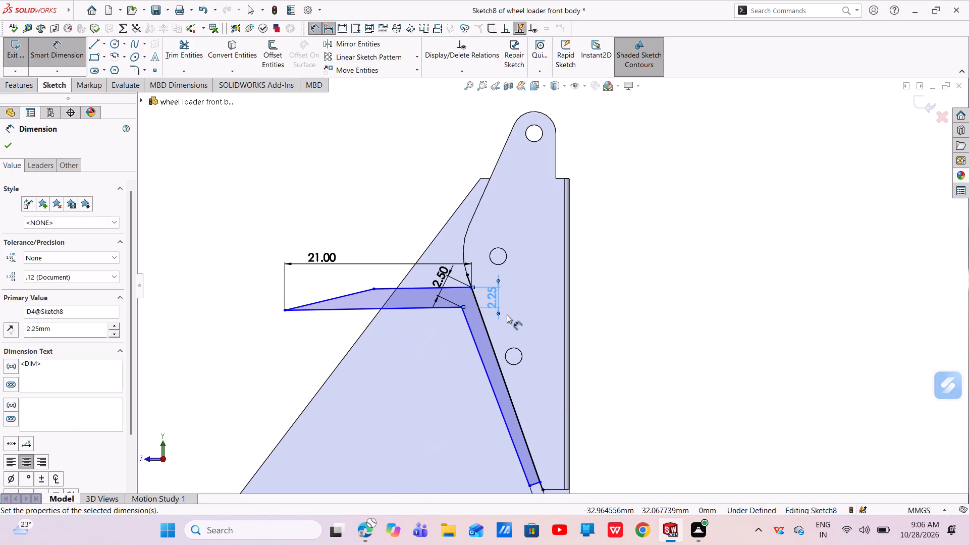
{"action": "key", "text": "Escape"}
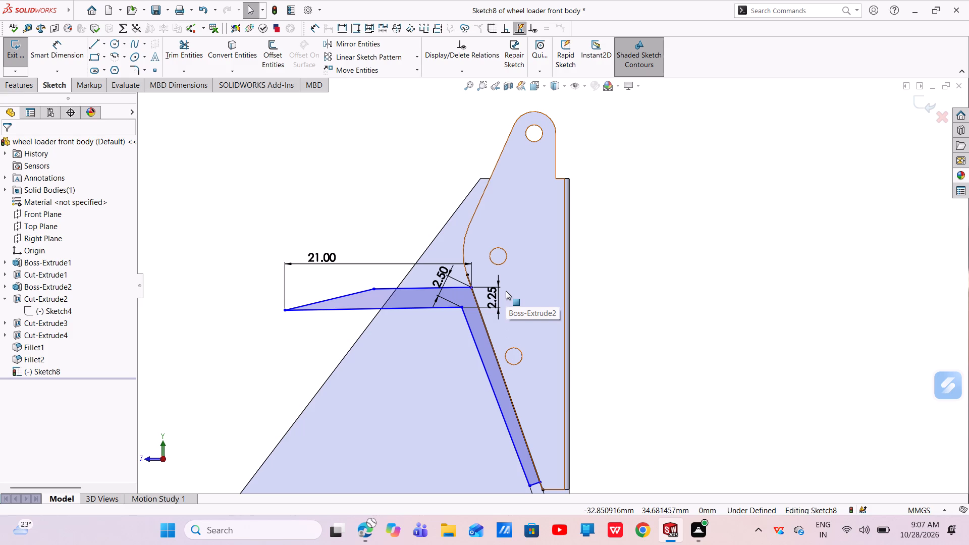
Dimension the vertical distance from the short horizontal edge beside the lug's base down to the arm's outer bend corner as 19.5 mm.
{"action": "left_click", "coordinate": [71, 51]}
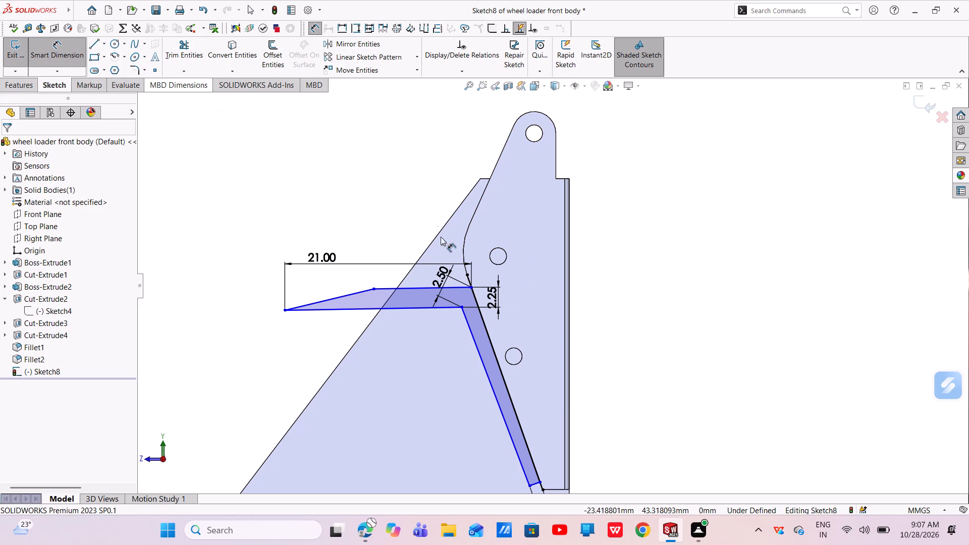
{"action": "left_click", "coordinate": [470, 288]}
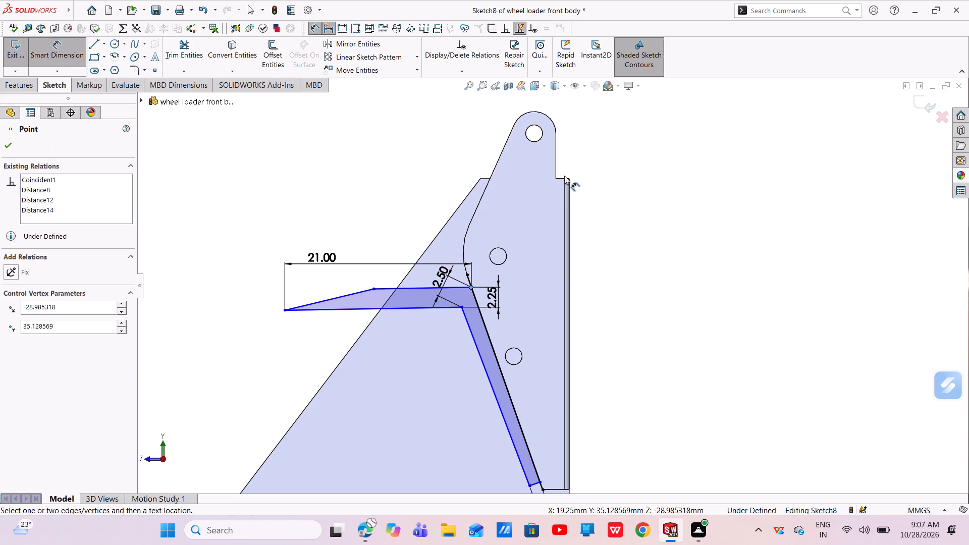
{"action": "left_click", "coordinate": [560, 178]}
{"action": "left_click", "coordinate": [618, 222]}
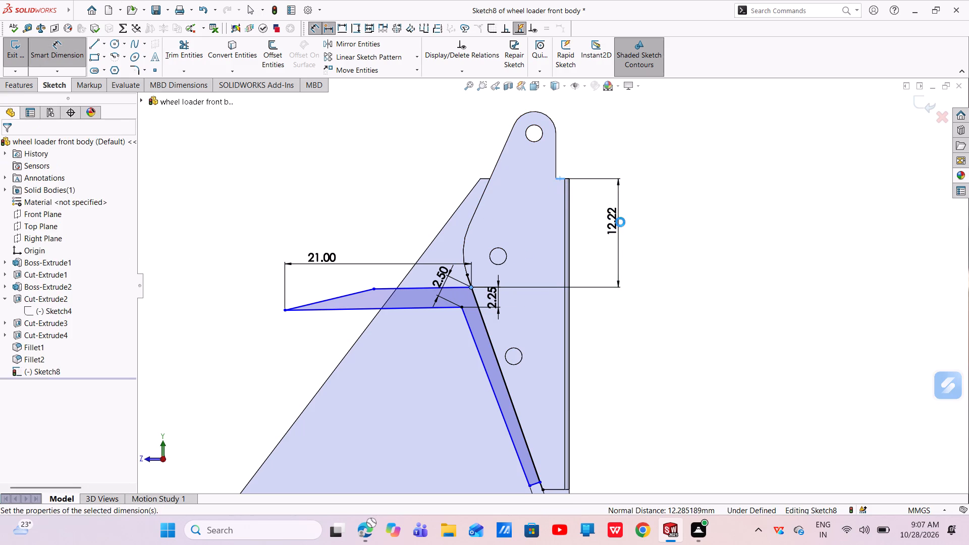
{"action": "key", "text": "BackSpace"}
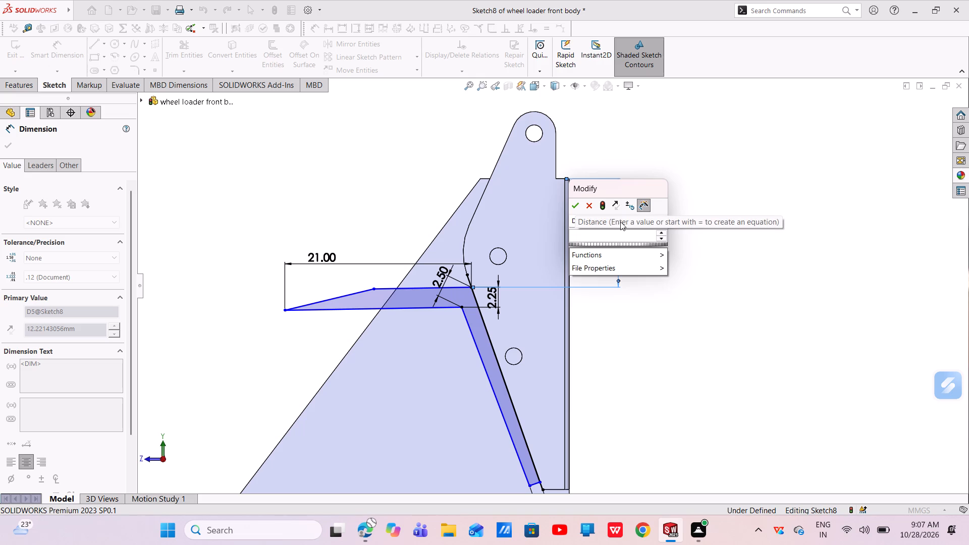
{"action": "type", "text": "19.5"}
{"action": "key", "text": "Return"}
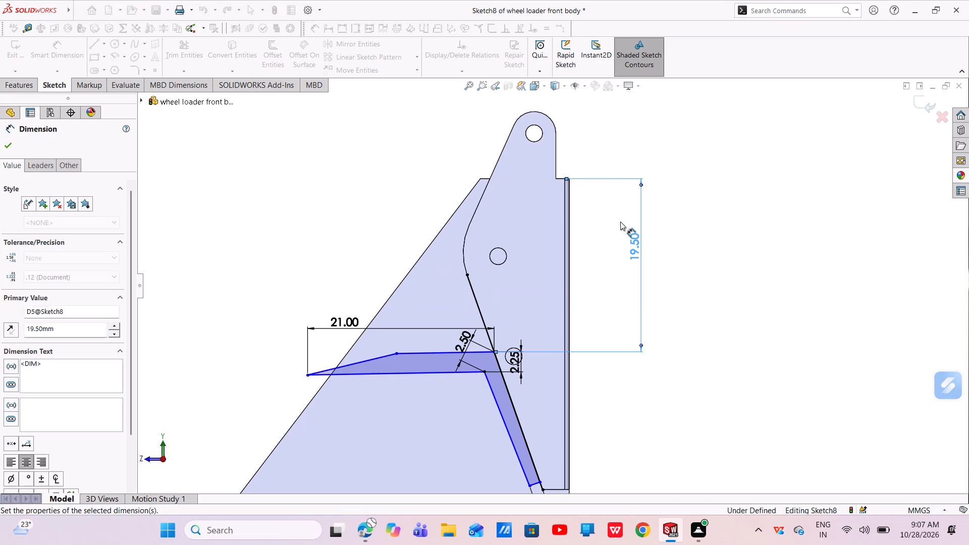
{"action": "scroll", "coordinate": [566, 376], "scroll_direction": "up", "scroll_amount": 4}
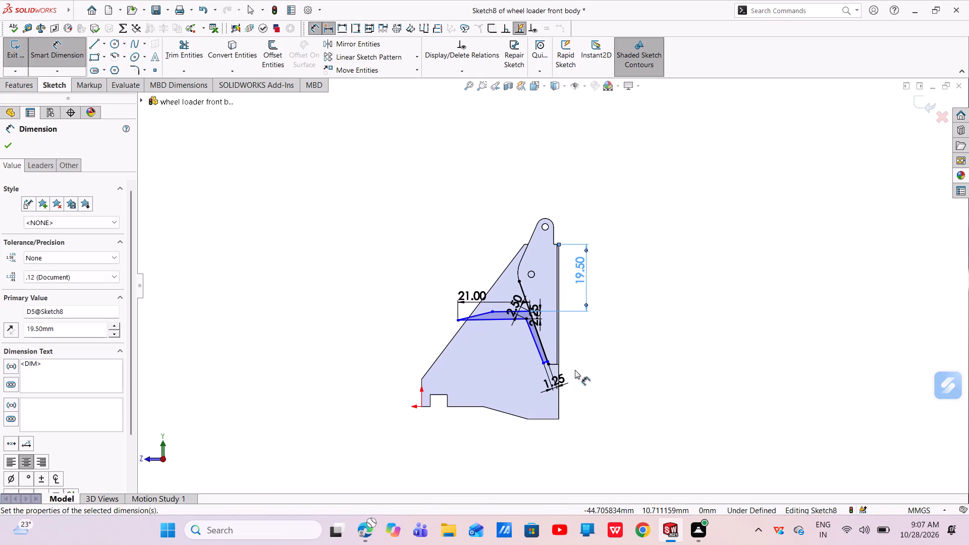
{"action": "key", "text": "Escape"}
Dimension the vertical distance from the arm's outer bend corner to the outer corner of the leg's lower end as 22 mm.
{"action": "scroll", "coordinate": [558, 358], "scroll_direction": "down", "scroll_amount": 5}
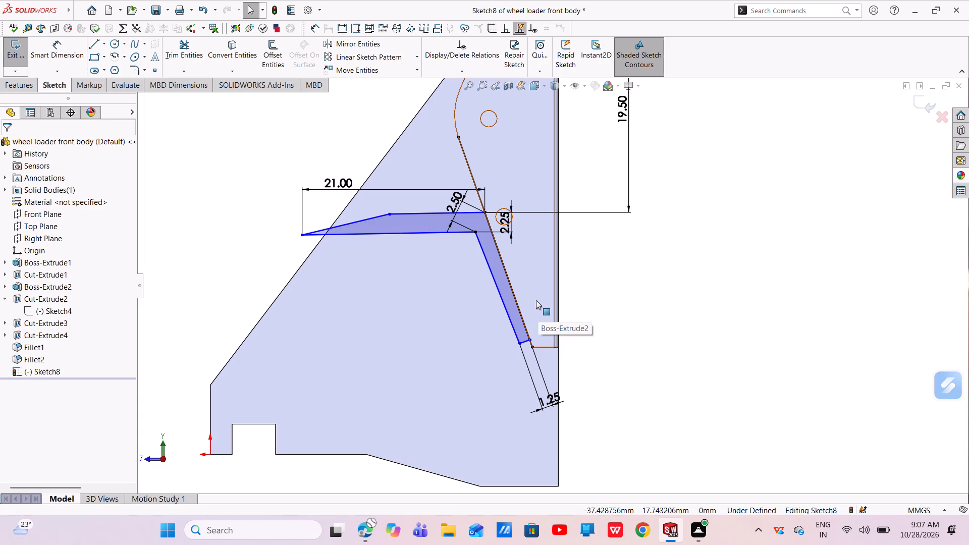
{"action": "left_click", "coordinate": [45, 58]}
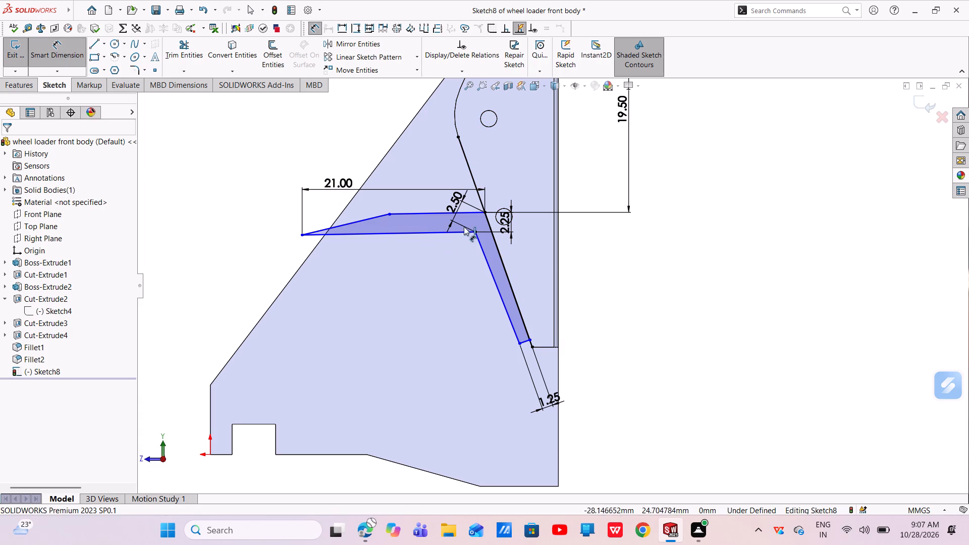
{"action": "left_click", "coordinate": [484, 212]}
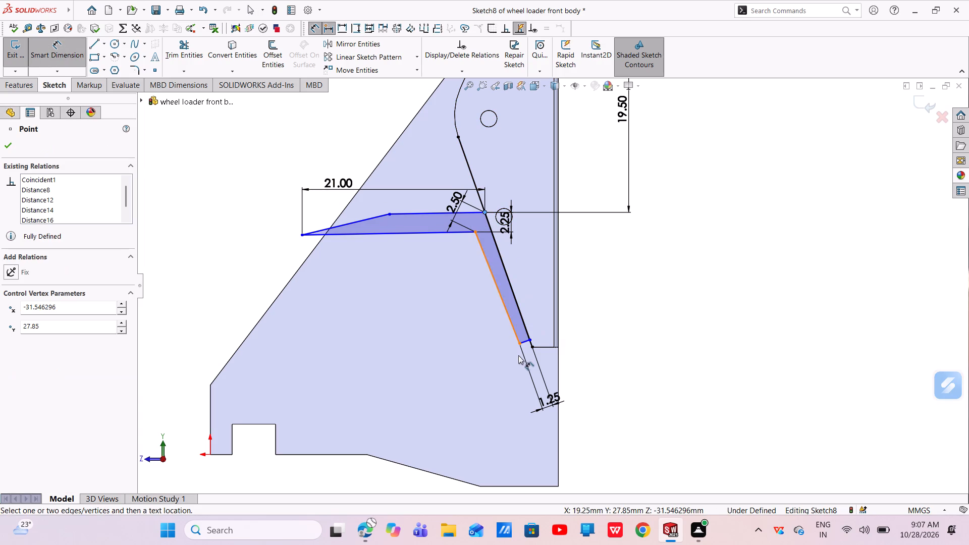
{"action": "left_click", "coordinate": [531, 339]}
{"action": "left_click", "coordinate": [636, 316]}
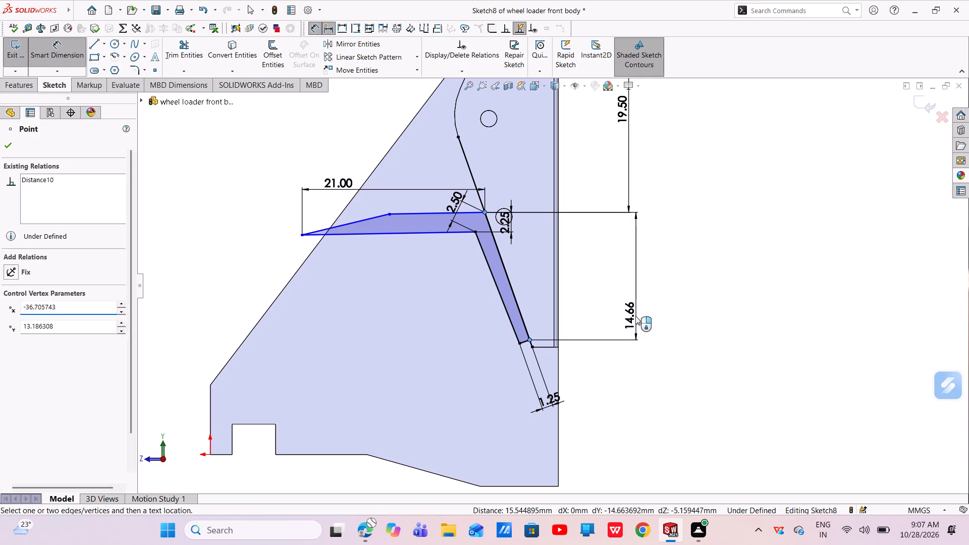
{"action": "key", "text": "BackSpace"}
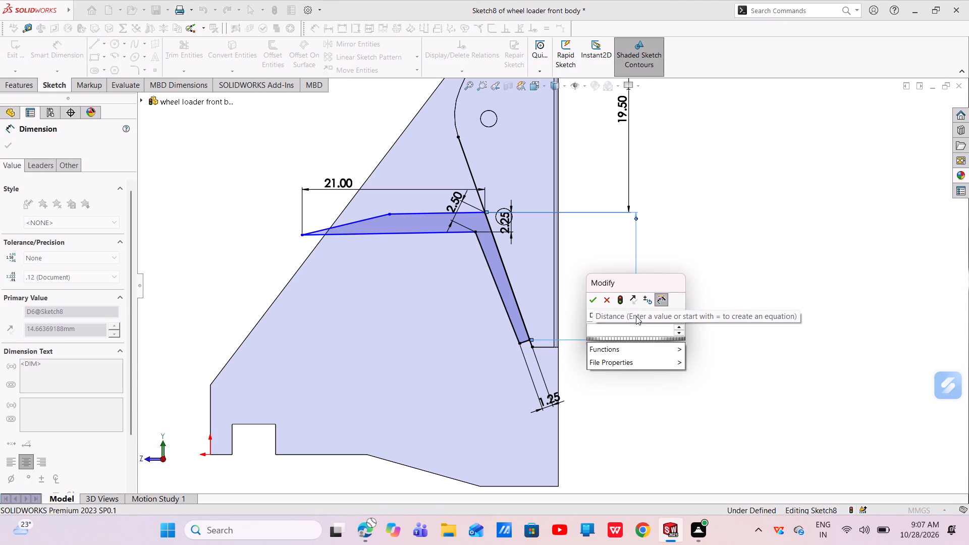
{"action": "type", "text": "22"}
{"action": "key", "text": "Return"}
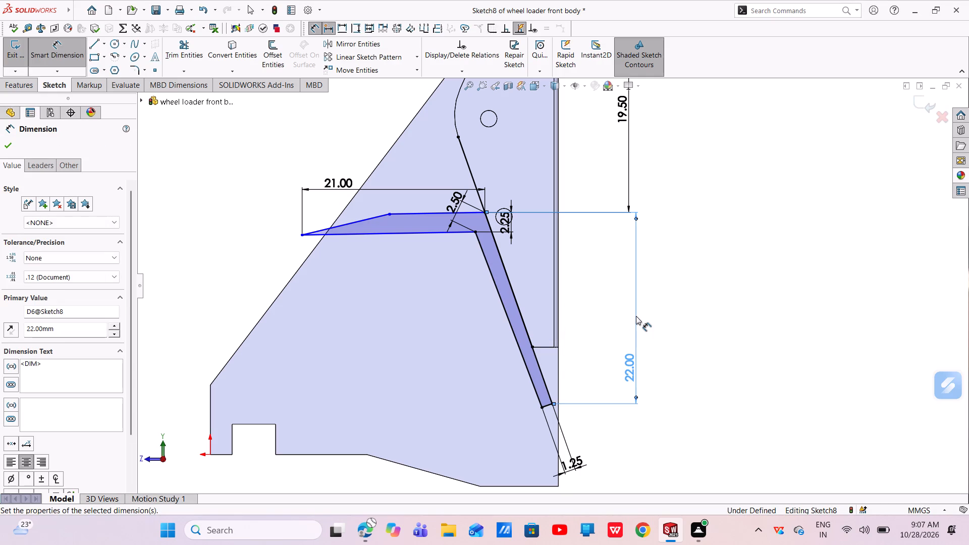
{"action": "key", "text": "Escape"}
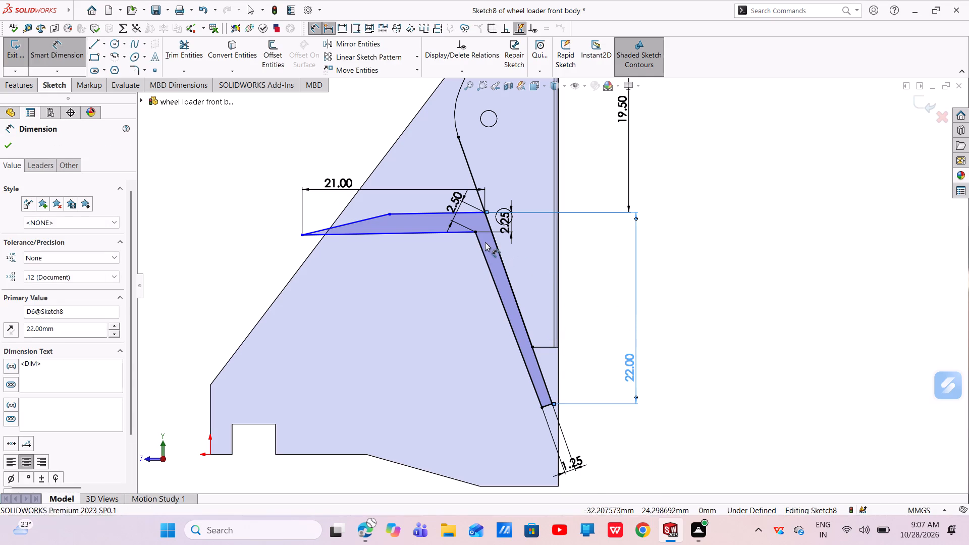
{"action": "key", "text": "Escape"}
Trim away the leftover slanted line segment extending above the arm's outer bend corner.
{"action": "left_click", "coordinate": [176, 47]}
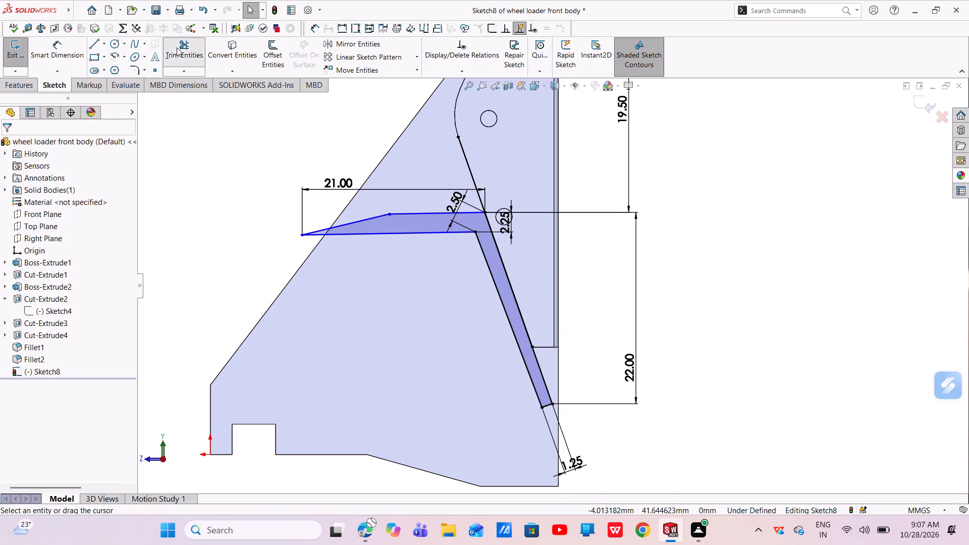
{"action": "left_click_drag", "start_coordinate": [425, 154], "coordinate": [517, 173]}
{"action": "key", "text": "Escape"}
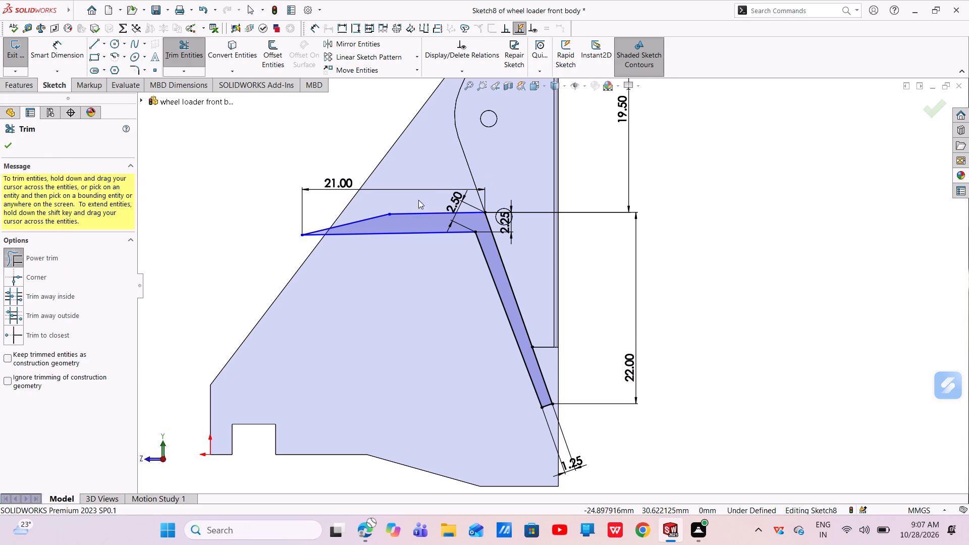
Move the far end of the arm's upper edge outward to about 2.9 mm horizontally and 2.3 mm vertically from the pointed tip.
{"action": "scroll", "coordinate": [387, 246], "scroll_direction": "up", "scroll_amount": 2}
{"action": "scroll", "coordinate": [441, 239], "scroll_direction": "down", "scroll_amount": 5}
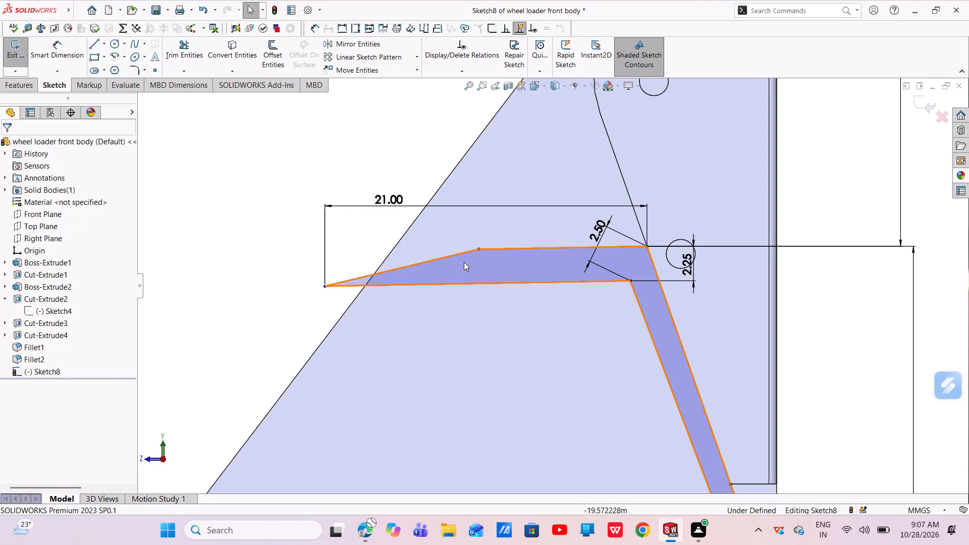
{"action": "left_click_drag", "start_coordinate": [478, 248], "coordinate": [375, 257]}
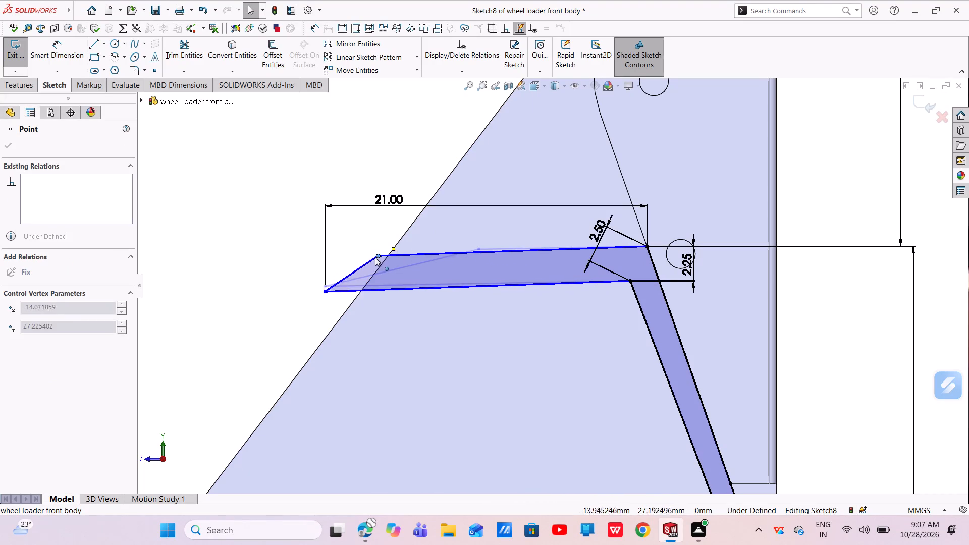
{"action": "left_click_drag", "start_coordinate": [375, 257], "coordinate": [370, 248]}
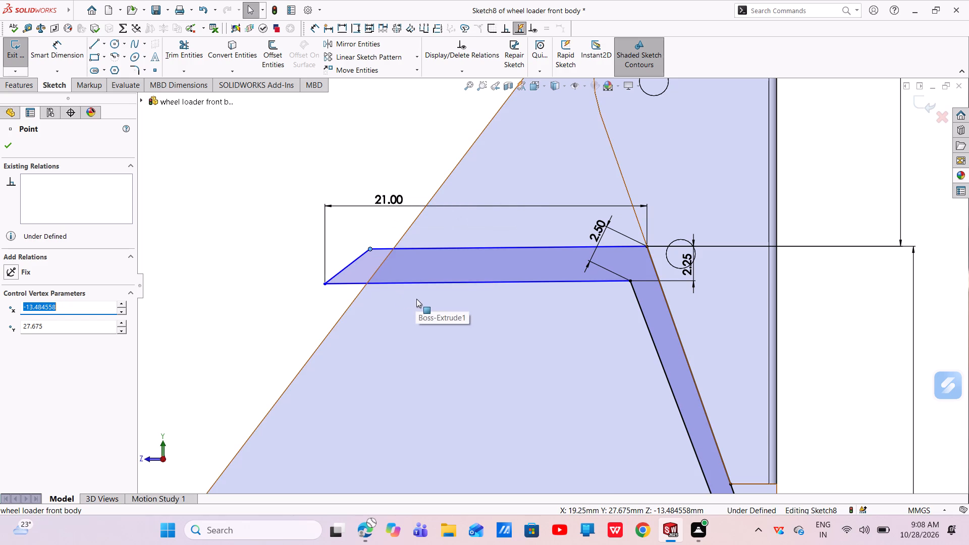
Dimension the vertical distance between the upper edge's far end and the arm's pointed tip as 1.75 mm.
{"action": "scroll", "coordinate": [469, 301], "scroll_direction": "up", "scroll_amount": 2}
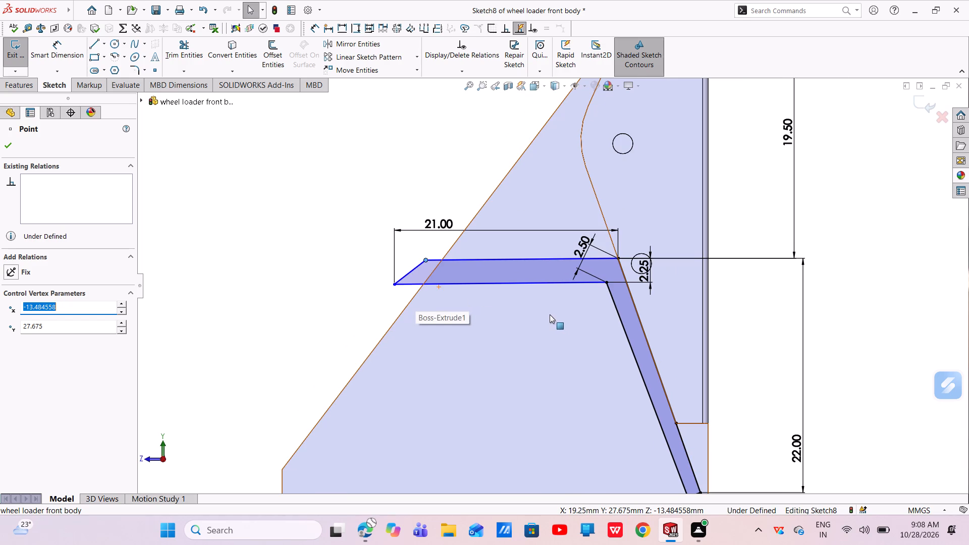
{"action": "scroll", "coordinate": [550, 314], "scroll_direction": "up", "scroll_amount": 3}
{"action": "scroll", "coordinate": [555, 306], "scroll_direction": "down", "scroll_amount": 3}
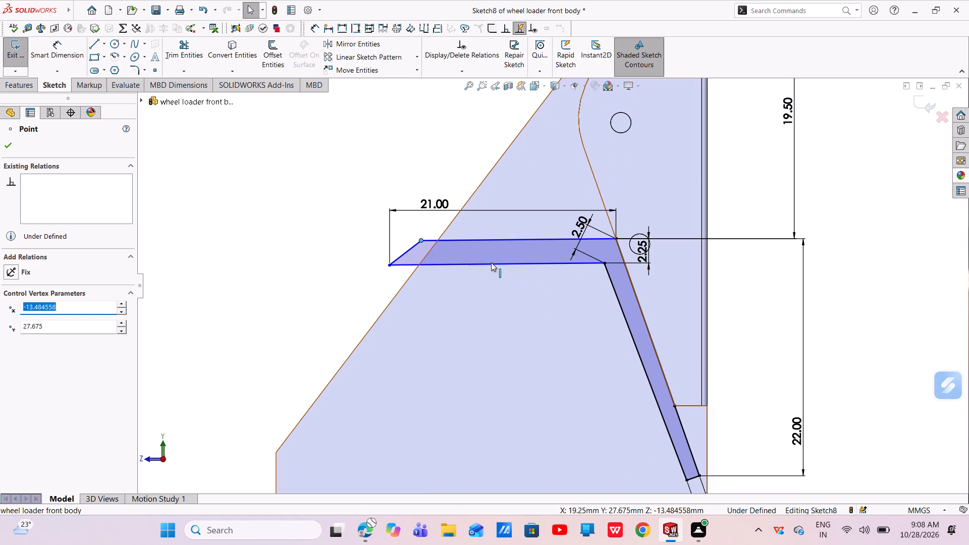
{"action": "left_click", "coordinate": [59, 47]}
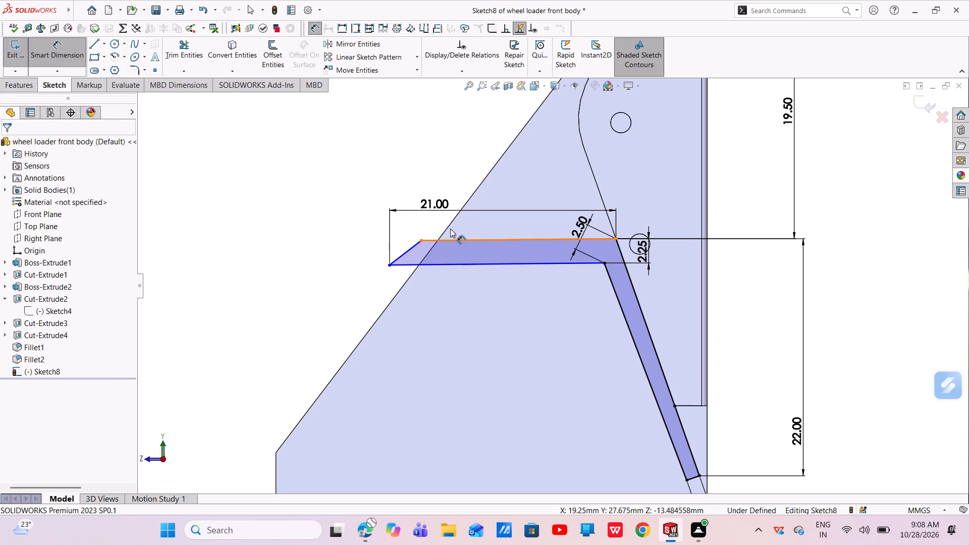
{"action": "left_click", "coordinate": [421, 239]}
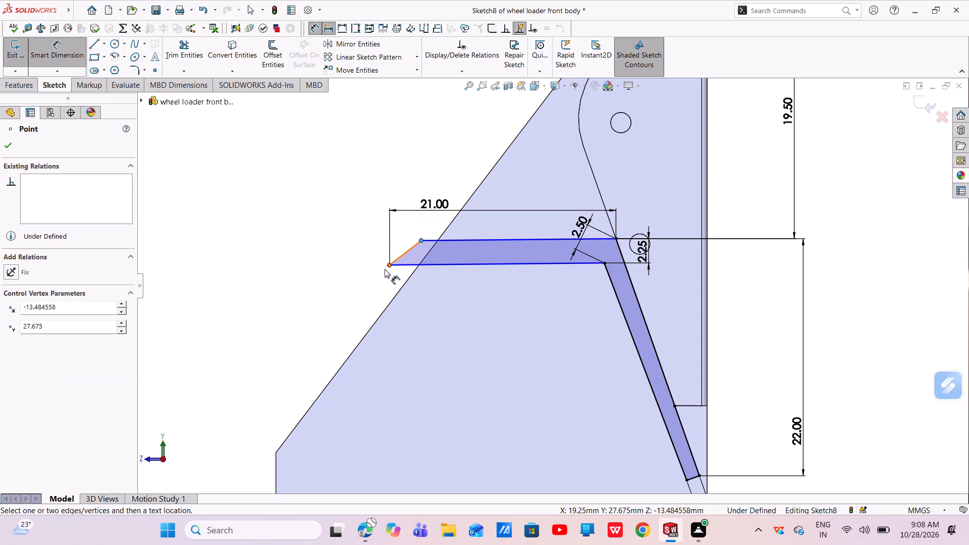
{"action": "left_click", "coordinate": [391, 266]}
{"action": "left_click", "coordinate": [354, 260]}
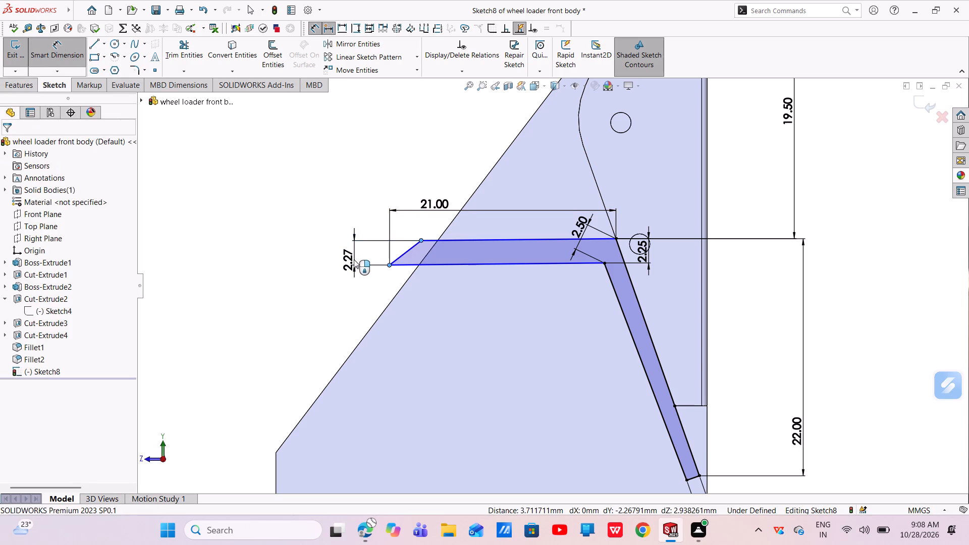
{"action": "key", "text": "BackSpace"}
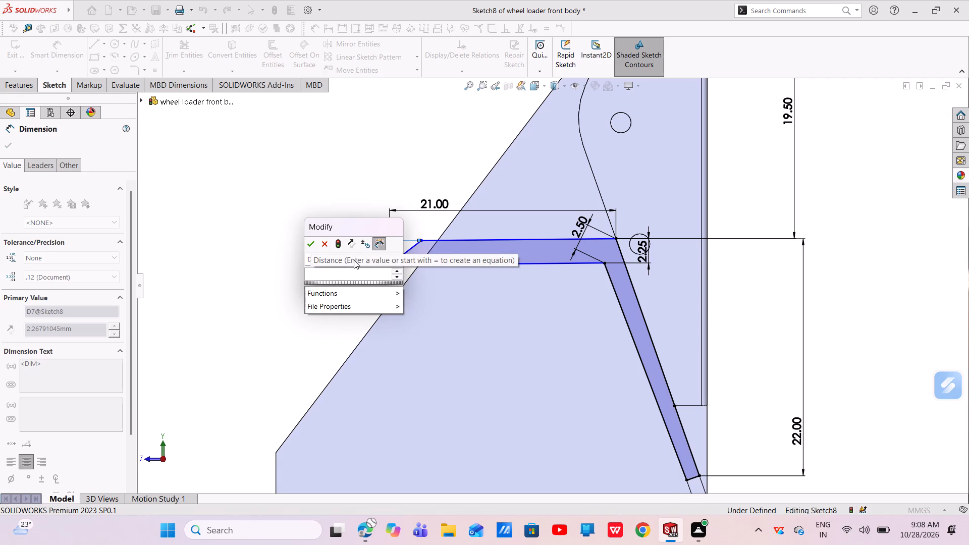
{"action": "type", "text": "1.75"}
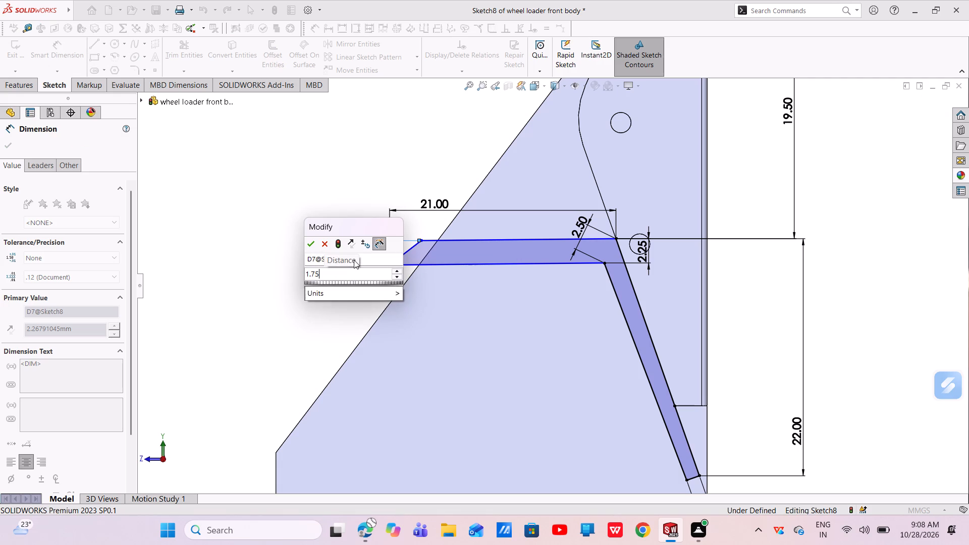
{"action": "key", "text": "Return"}
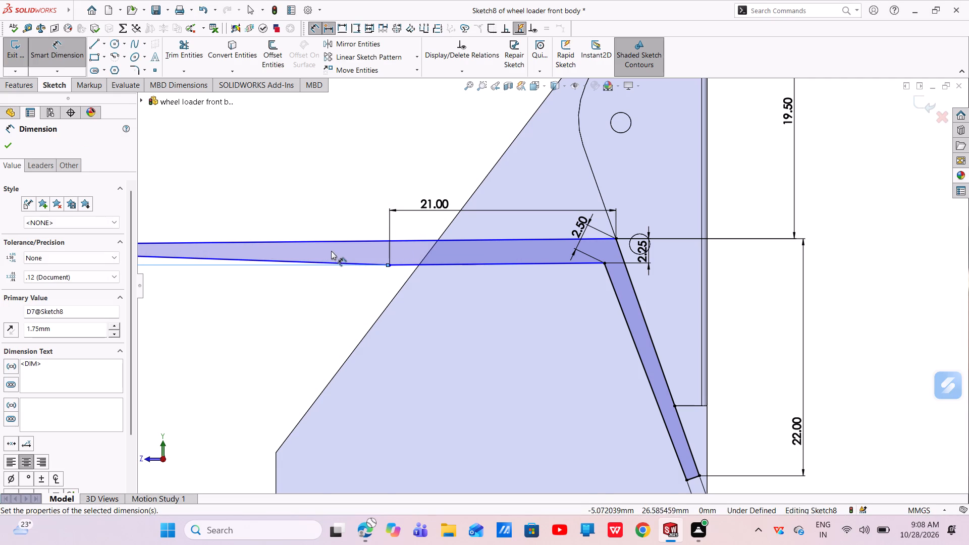
Reattach the upper end of the 1.75 mm vertical dimension from the far end point to the arm's upper edge line.
{"action": "scroll", "coordinate": [337, 293], "scroll_direction": "up", "scroll_amount": 4}
{"action": "scroll", "coordinate": [319, 265], "scroll_direction": "down", "scroll_amount": 3}
{"action": "left_click_drag", "start_coordinate": [171, 270], "coordinate": [176, 270]}
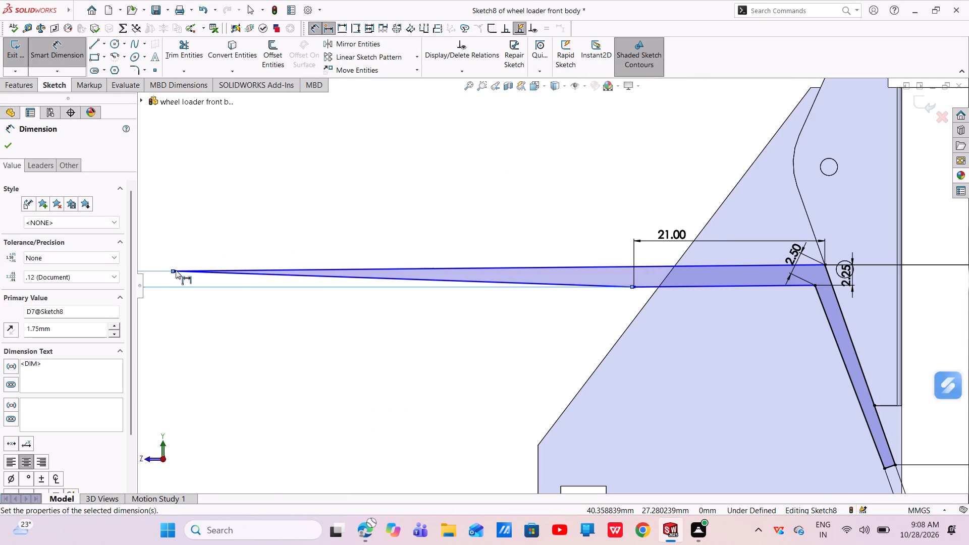
{"action": "left_click_drag", "start_coordinate": [176, 270], "coordinate": [666, 263]}
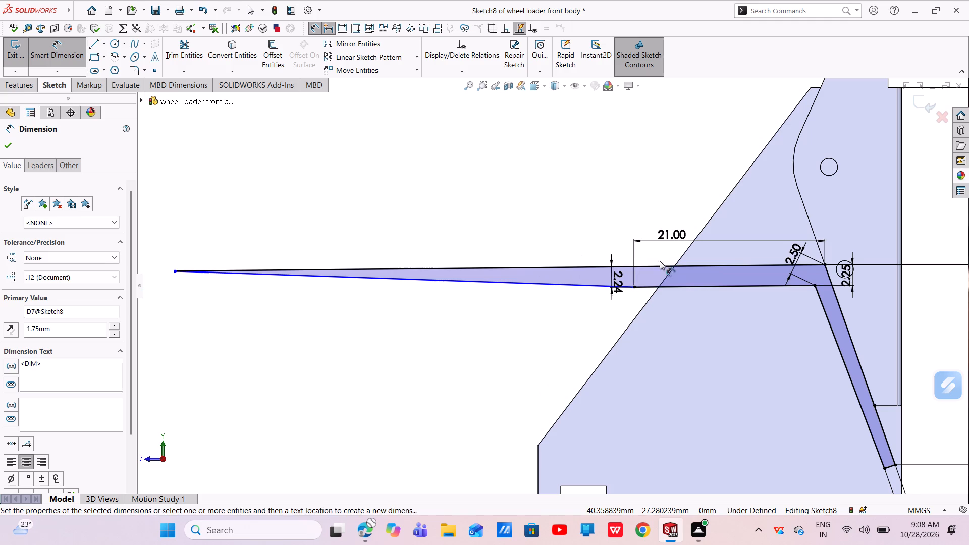
{"action": "key", "text": "Escape"}
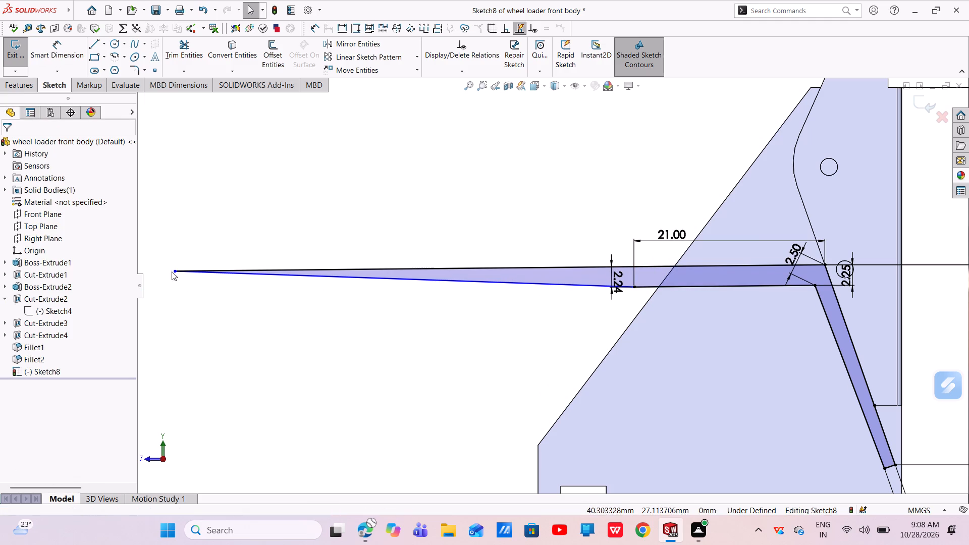
Move the upper edge's far end point inward to about Z -12.4, Y 27.7 mm, giving the arm a short slanted end.
{"action": "left_click_drag", "start_coordinate": [174, 271], "coordinate": [648, 279]}
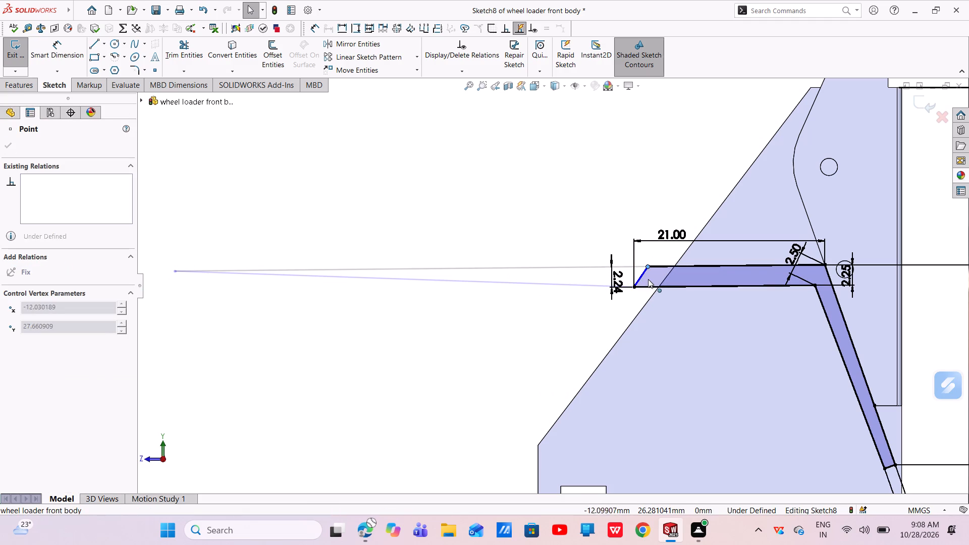
{"action": "left_click_drag", "start_coordinate": [648, 279], "coordinate": [651, 281]}
{"action": "key", "text": "Escape"}
{"action": "scroll", "coordinate": [683, 283], "scroll_direction": "down", "scroll_amount": 5}
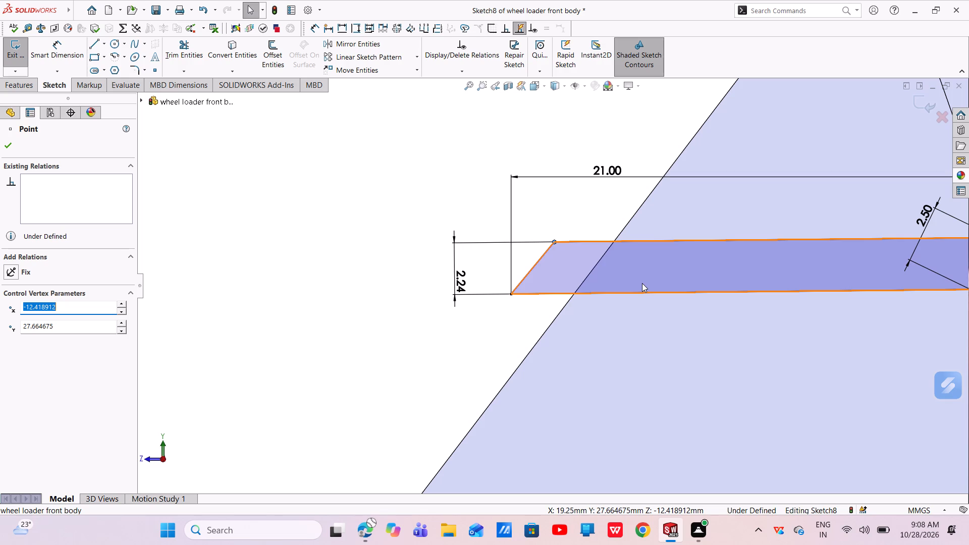
{"action": "key", "text": "Escape"}
{"action": "key", "text": "Escape"}
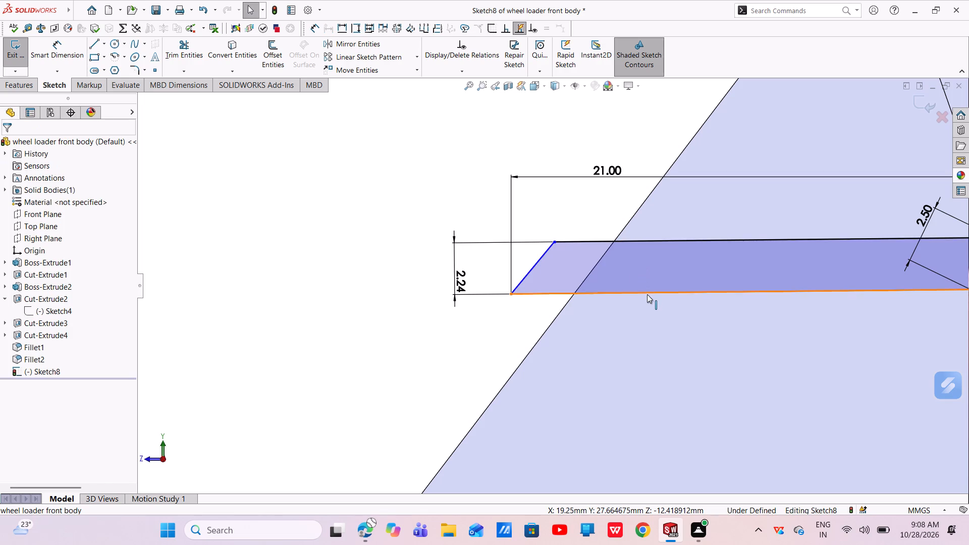
Extrude the closed bent arm profile 13.5 mm blind in the reversed direction, outward from the body, with the result merged.
{"action": "scroll", "coordinate": [649, 293], "scroll_direction": "up", "scroll_amount": 5}
{"action": "scroll", "coordinate": [648, 284], "scroll_direction": "down", "scroll_amount": 5}
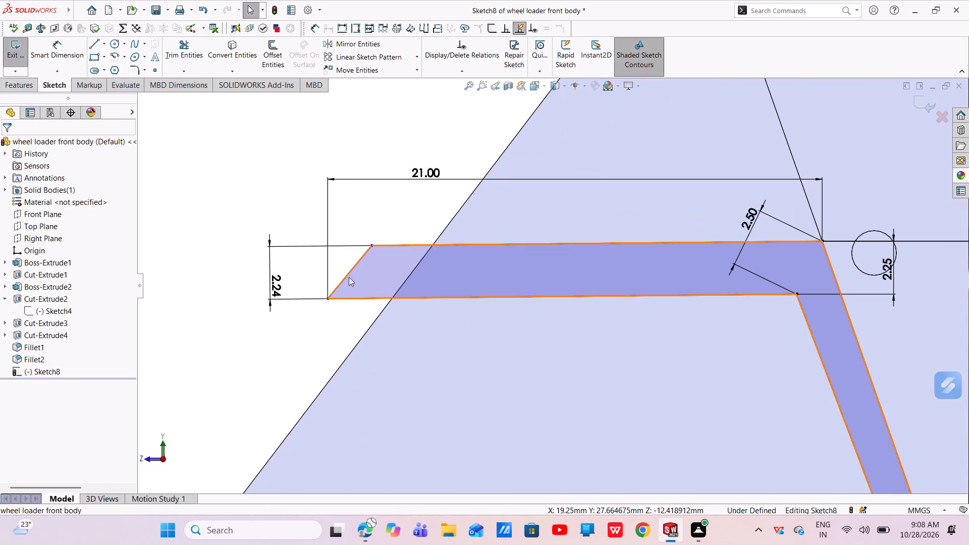
{"action": "scroll", "coordinate": [686, 320], "scroll_direction": "up", "scroll_amount": 4}
{"action": "scroll", "coordinate": [722, 366], "scroll_direction": "up", "scroll_amount": 4}
{"action": "scroll", "coordinate": [669, 400], "scroll_direction": "down", "scroll_amount": 3}
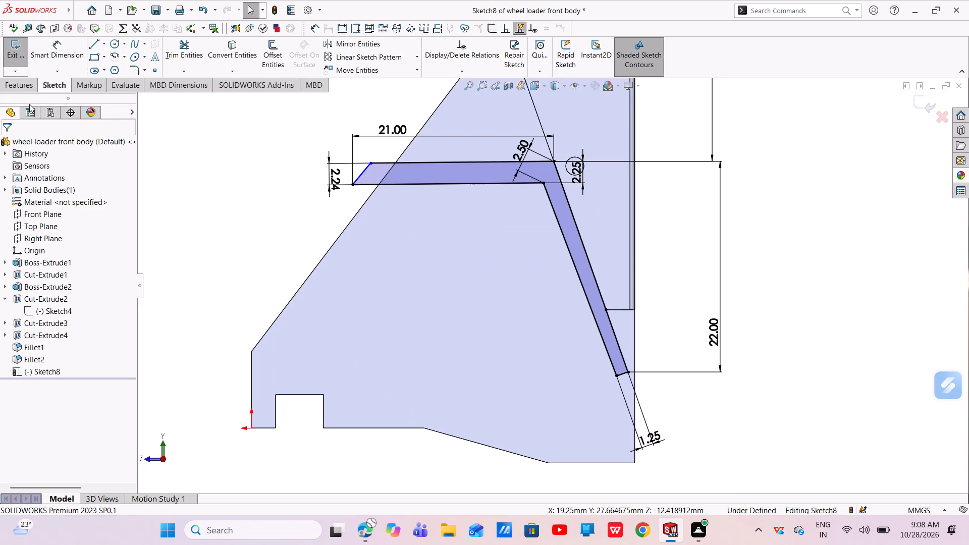
{"action": "left_click", "coordinate": [19, 89]}
{"action": "left_click", "coordinate": [18, 56]}
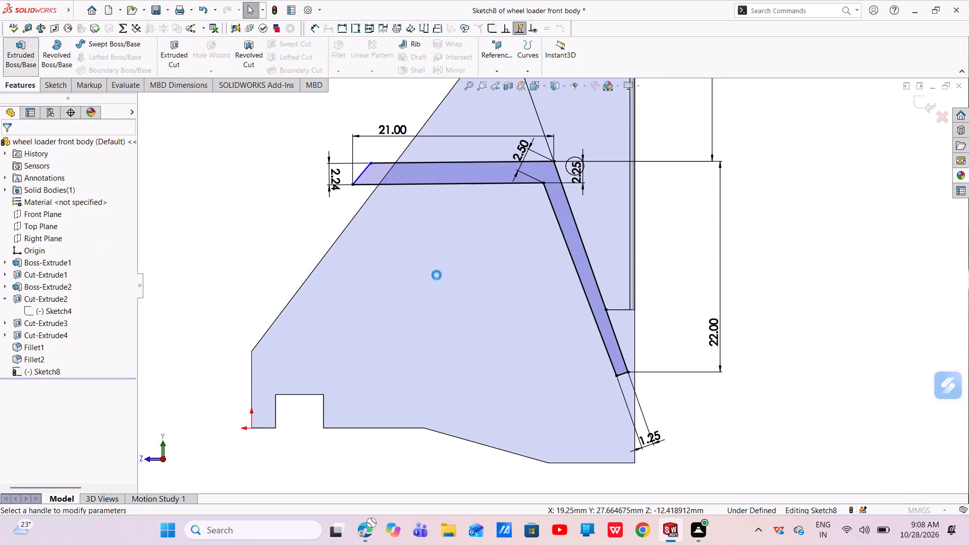
{"action": "left_click", "coordinate": [417, 169]}
{"action": "scroll", "coordinate": [420, 222], "scroll_direction": "up", "scroll_amount": 3}
{"action": "middle_click_drag", "start_coordinate": [423, 238], "coordinate": [462, 289]}
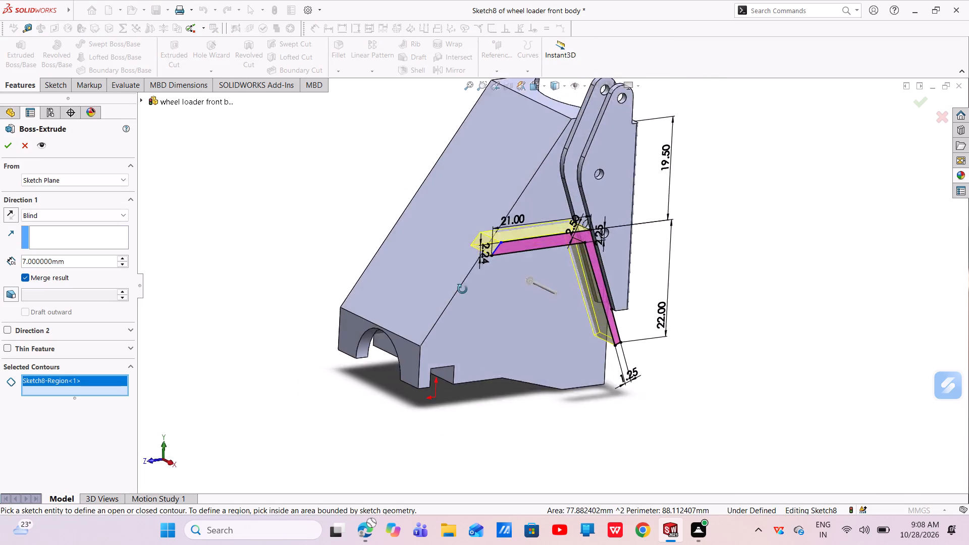
{"action": "middle_click_drag", "start_coordinate": [462, 289], "coordinate": [478, 343]}
{"action": "scroll", "coordinate": [564, 293], "scroll_direction": "down", "scroll_amount": 3}
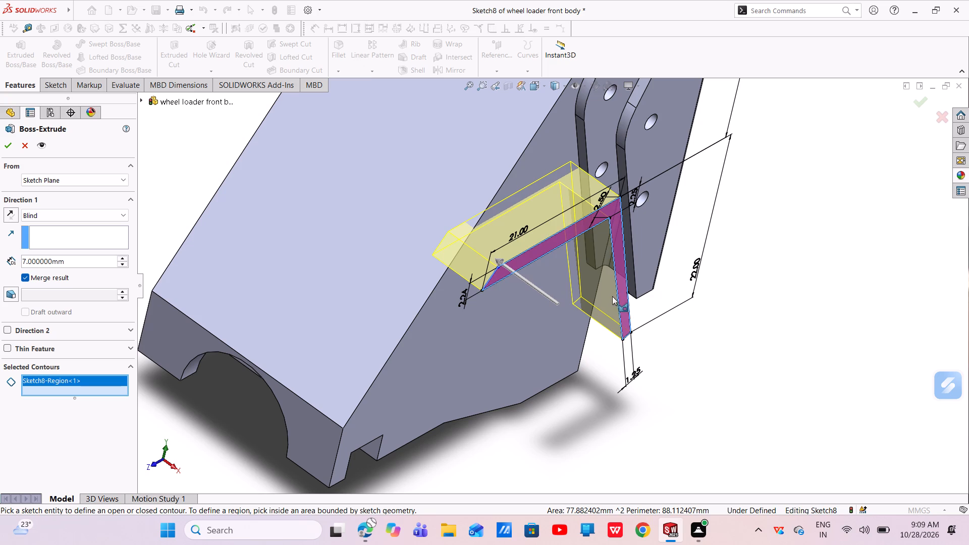
{"action": "middle_click_drag", "start_coordinate": [590, 329], "coordinate": [628, 331]}
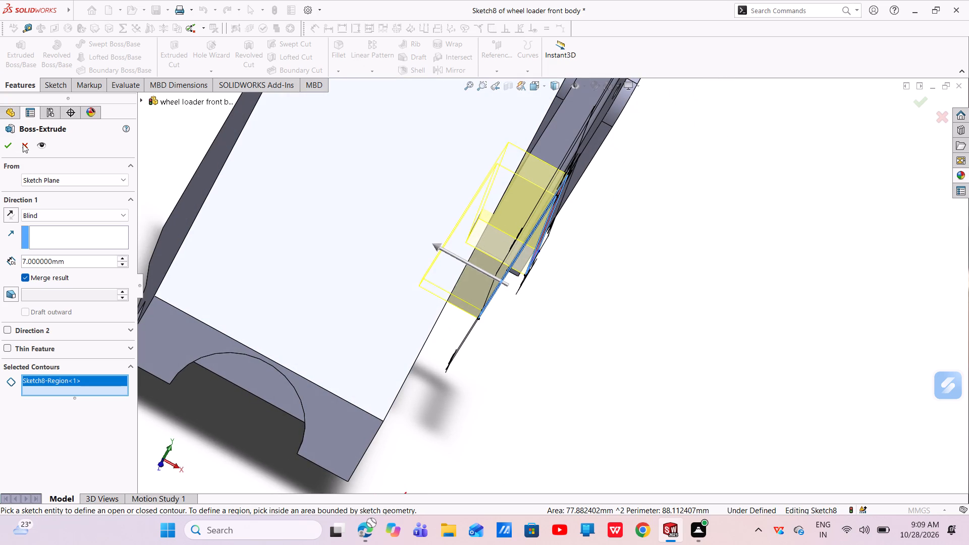
{"action": "left_click", "coordinate": [12, 211]}
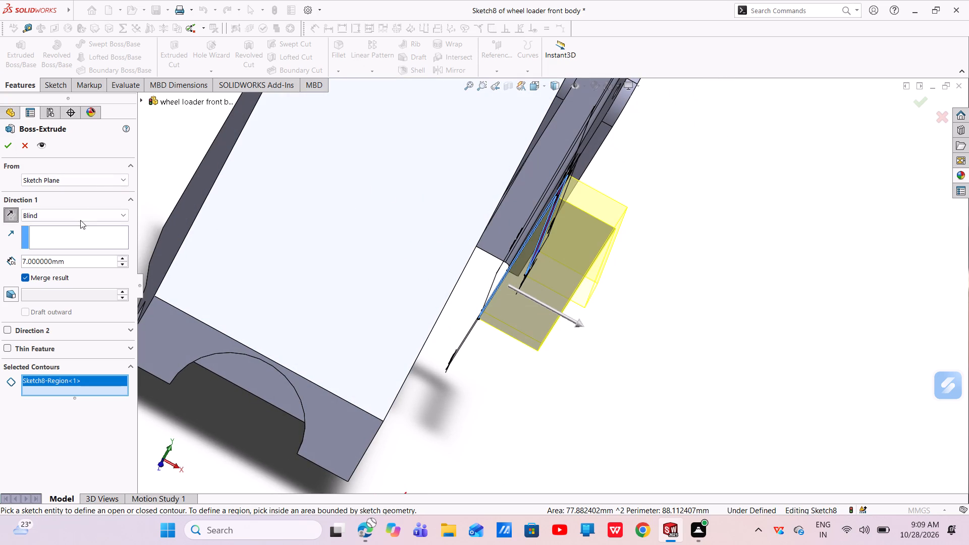
{"action": "left_click_drag", "start_coordinate": [69, 261], "coordinate": [0, 277]}
{"action": "key", "text": "BackSpace"}
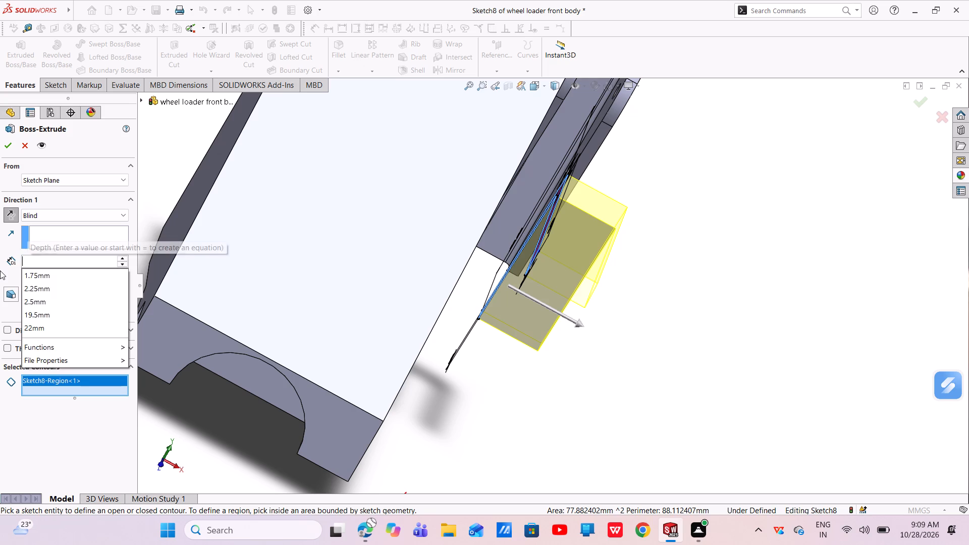
{"action": "type", "text": "13"}
{"action": "type", "text": ".5"}
{"action": "key", "text": "Return"}
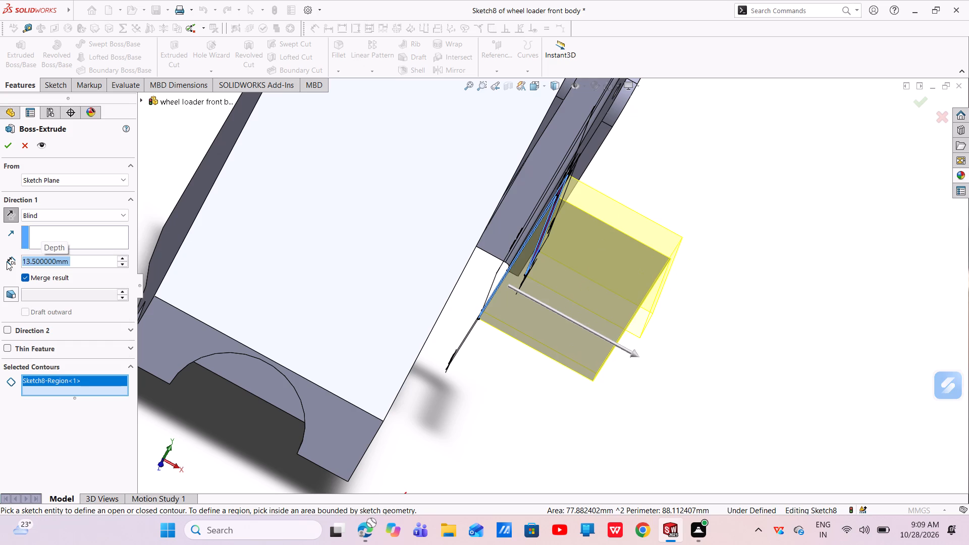
{"action": "left_click", "coordinate": [9, 149]}
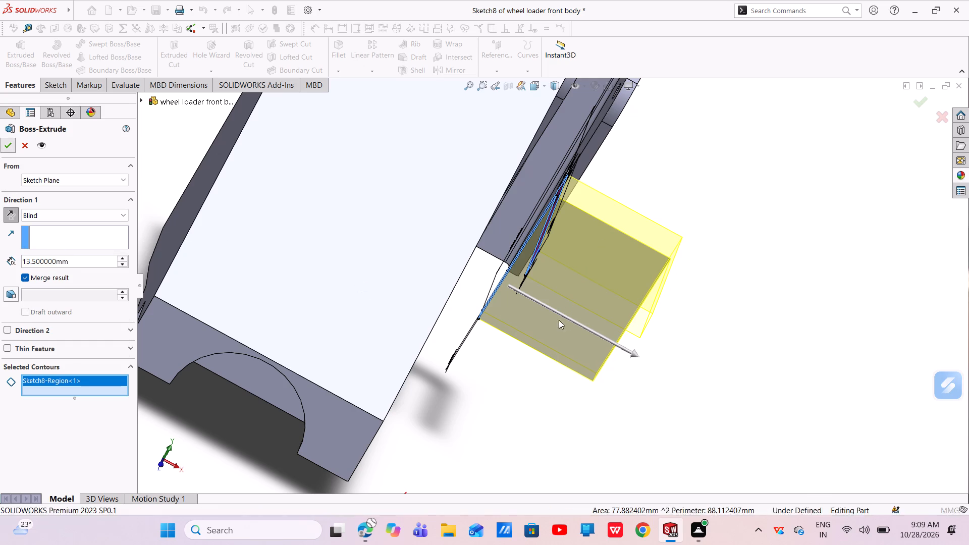
Examine the extruded bent arm and how it meets the body's side from several angles.
{"action": "scroll", "coordinate": [575, 327], "scroll_direction": "up", "scroll_amount": 3}
{"action": "middle_click_drag", "start_coordinate": [598, 329], "coordinate": [482, 326]}
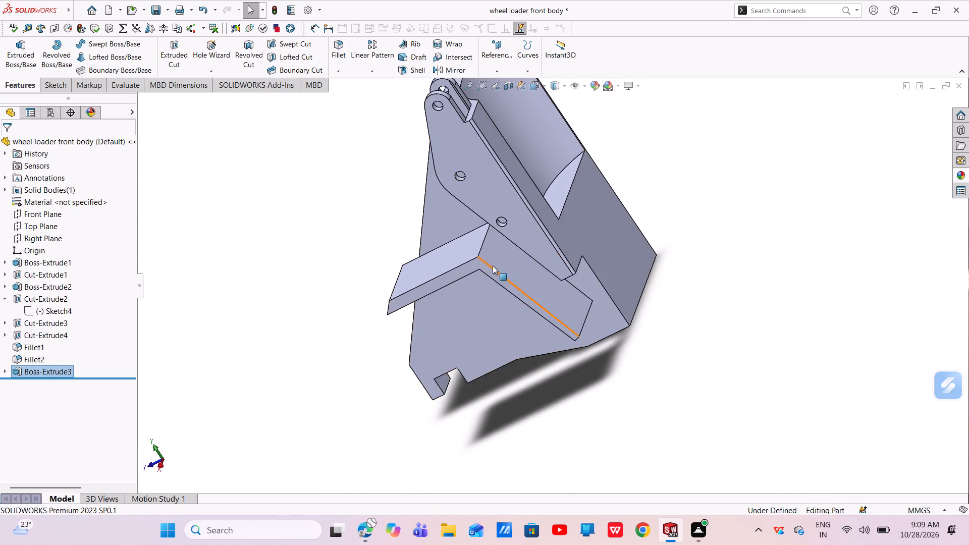
{"action": "scroll", "coordinate": [494, 263], "scroll_direction": "down", "scroll_amount": 4}
{"action": "scroll", "coordinate": [494, 264], "scroll_direction": "up", "scroll_amount": 1}
{"action": "scroll", "coordinate": [494, 264], "scroll_direction": "down", "scroll_amount": 1}
{"action": "scroll", "coordinate": [494, 264], "scroll_direction": "up", "scroll_amount": 2}
{"action": "middle_click_drag", "start_coordinate": [493, 284], "coordinate": [501, 232]}
{"action": "scroll", "coordinate": [528, 337], "scroll_direction": "up", "scroll_amount": 3}
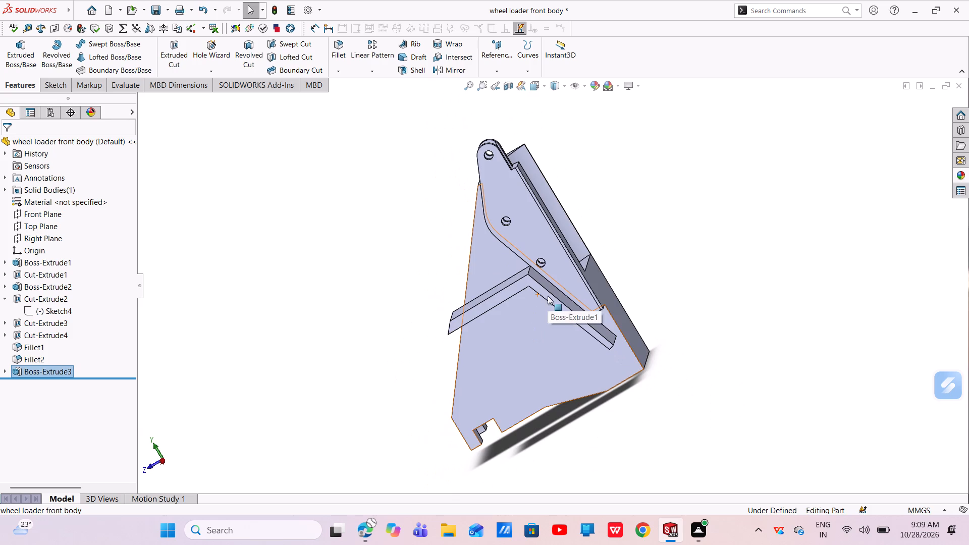
{"action": "middle_click_drag", "start_coordinate": [548, 296], "coordinate": [622, 310]}
{"action": "scroll", "coordinate": [549, 295], "scroll_direction": "down", "scroll_amount": 1}
{"action": "scroll", "coordinate": [621, 311], "scroll_direction": "down", "scroll_amount": 4}
{"action": "scroll", "coordinate": [618, 312], "scroll_direction": "up", "scroll_amount": 3}
{"action": "middle_click_drag", "start_coordinate": [610, 316], "coordinate": [603, 316]}
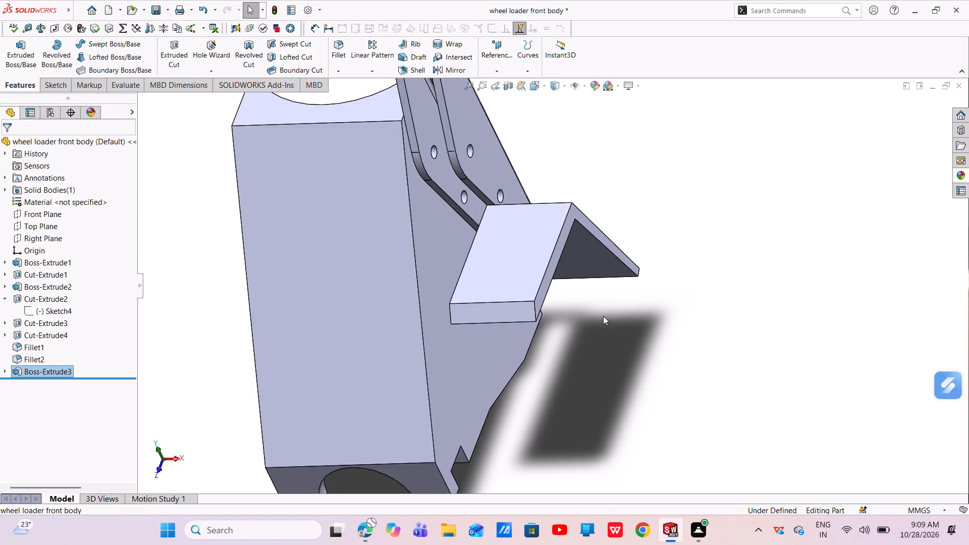
{"action": "middle_click_drag", "start_coordinate": [603, 316], "coordinate": [534, 318]}
{"action": "scroll", "coordinate": [483, 307], "scroll_direction": "up", "scroll_amount": 2}
{"action": "middle_click_drag", "start_coordinate": [474, 282], "coordinate": [523, 304]}
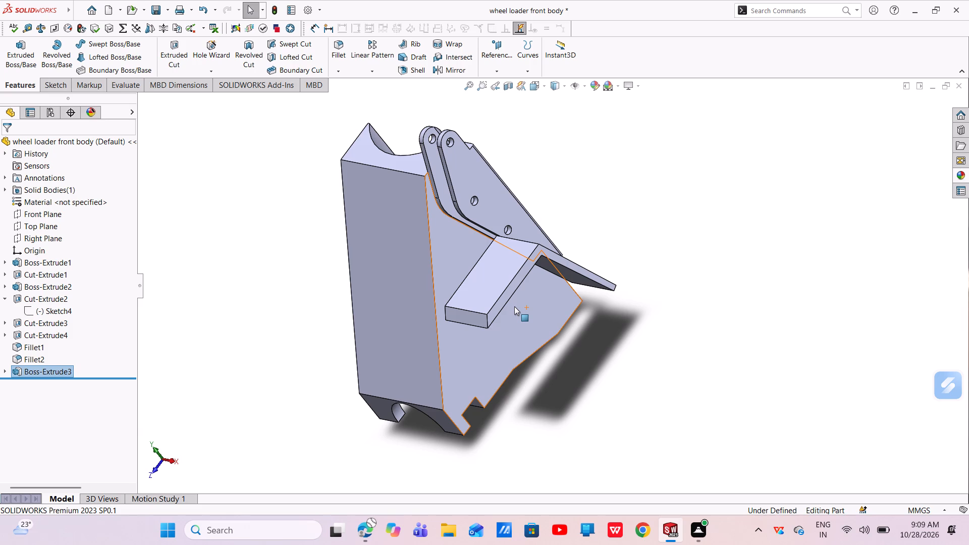
Create a reference plane offset 12.5 mm from the Front Plane with the offset flipped.
{"action": "left_click", "coordinate": [505, 69]}
{"action": "left_click", "coordinate": [505, 81]}
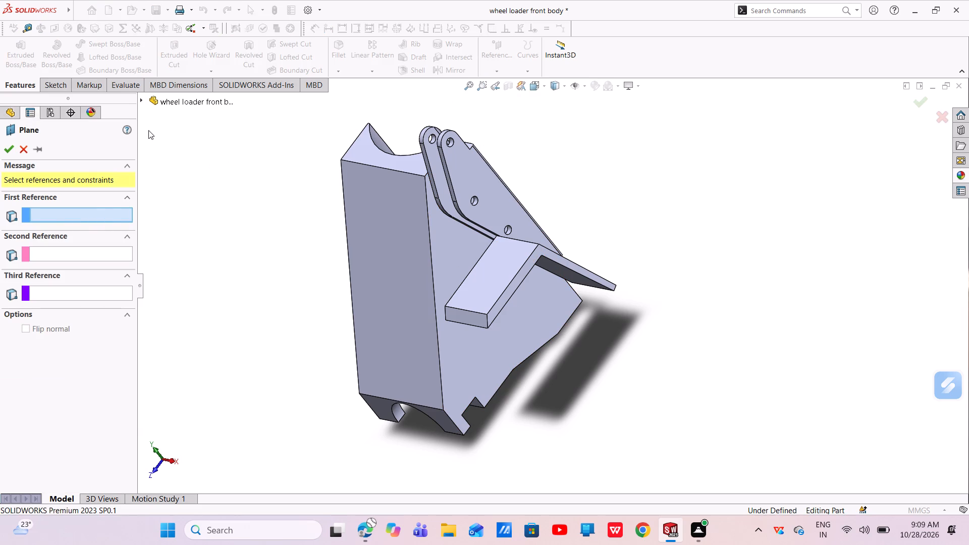
{"action": "left_click", "coordinate": [141, 96]}
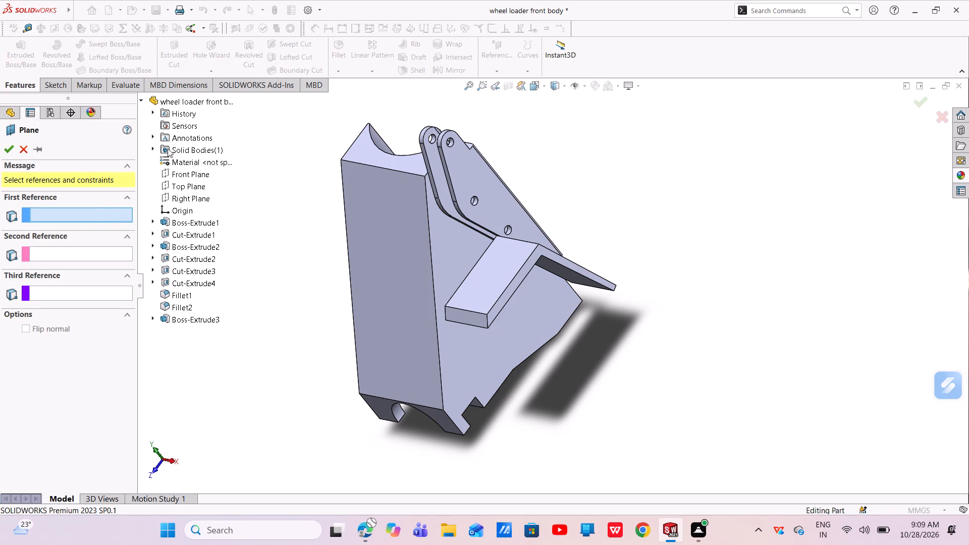
{"action": "left_click", "coordinate": [190, 174]}
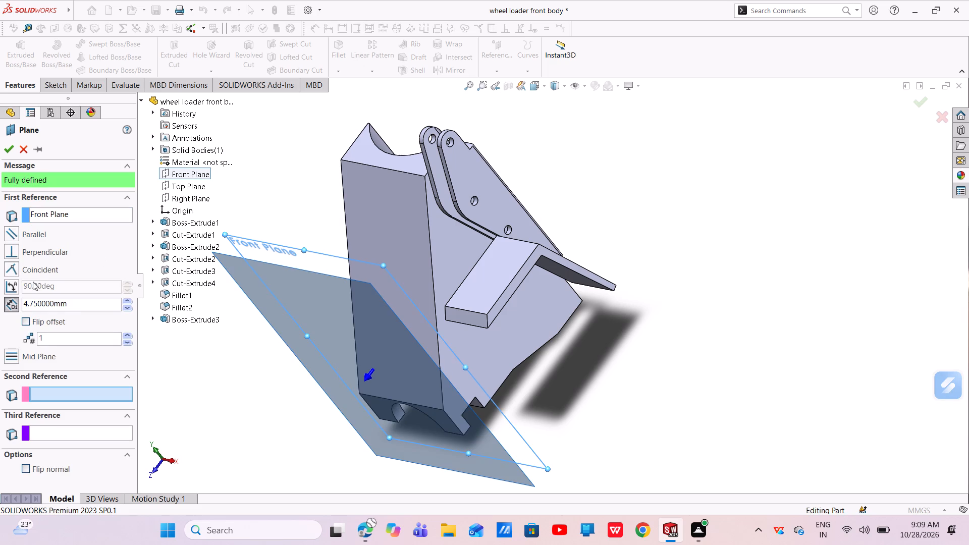
{"action": "left_click_drag", "start_coordinate": [77, 305], "coordinate": [0, 313]}
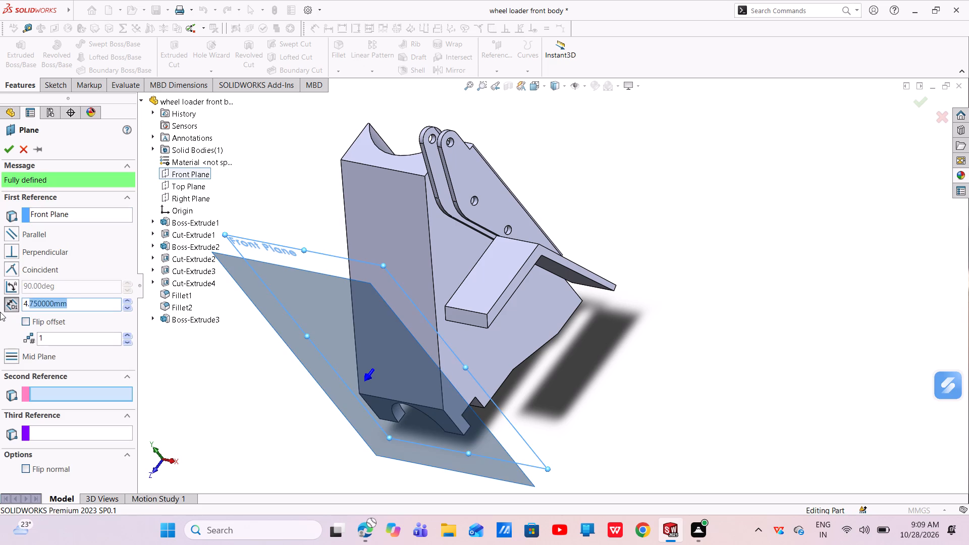
{"action": "key", "text": "BackSpace"}
{"action": "type", "text": "12.5"}
{"action": "key", "text": "Return"}
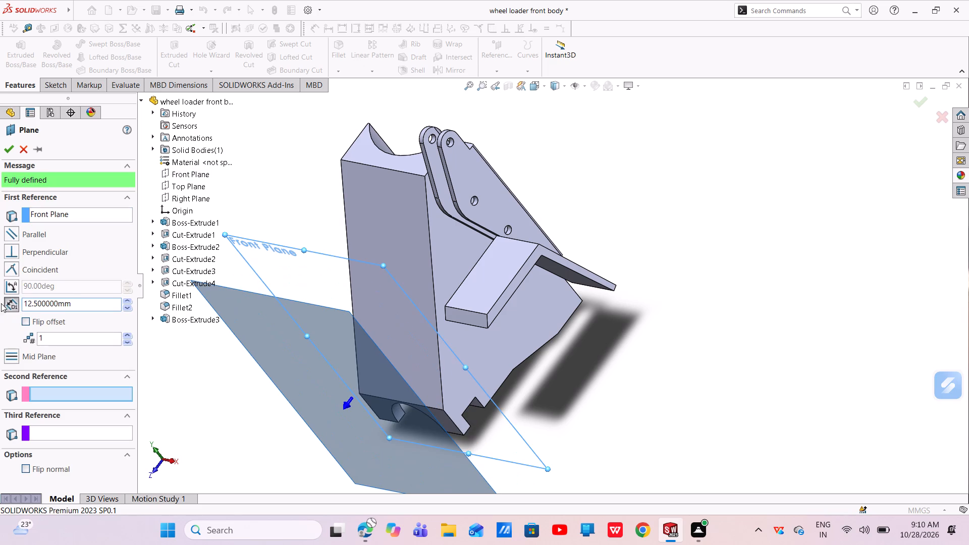
{"action": "left_click", "coordinate": [27, 323]}
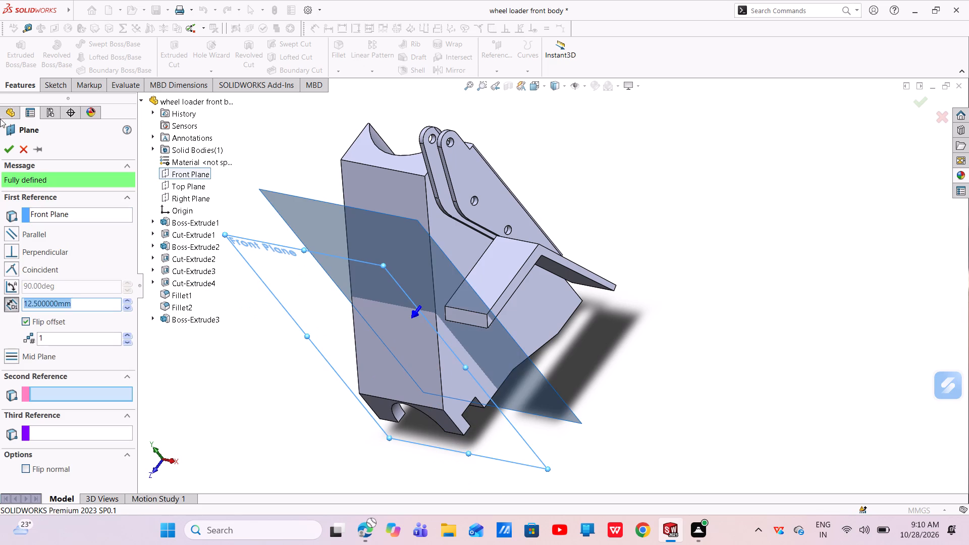
{"action": "left_click", "coordinate": [9, 147]}
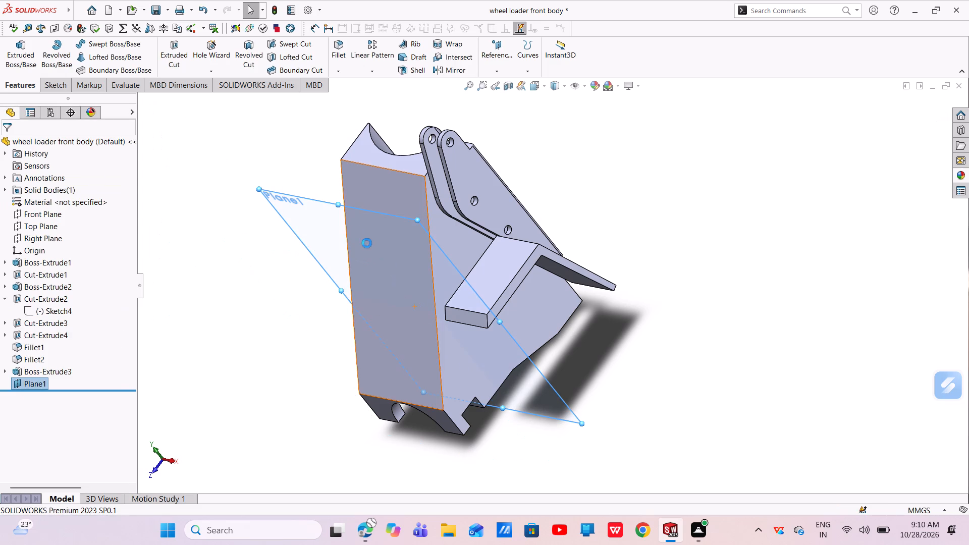
On the new offset plane, sketch a closed four-sided profile on the arm's top edge, with a vertical outer side and slanted inner side.
{"action": "left_click", "coordinate": [317, 216]}
{"action": "left_click", "coordinate": [359, 186]}
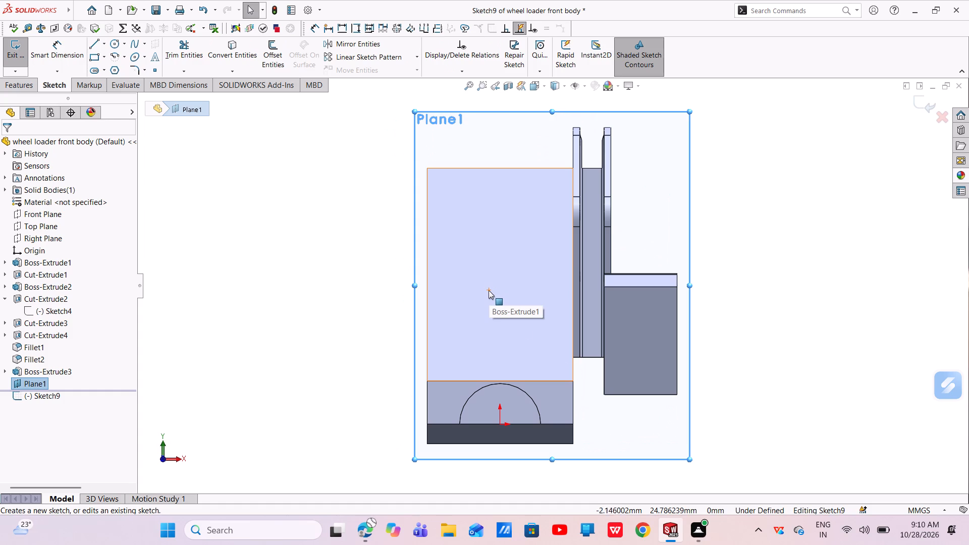
{"action": "scroll", "coordinate": [686, 266], "scroll_direction": "down", "scroll_amount": 7}
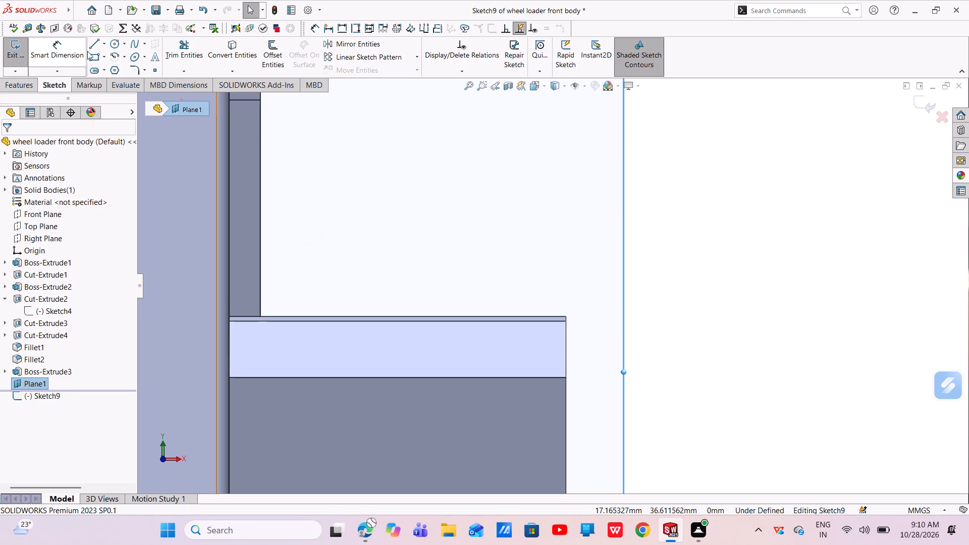
{"action": "left_click", "coordinate": [94, 46]}
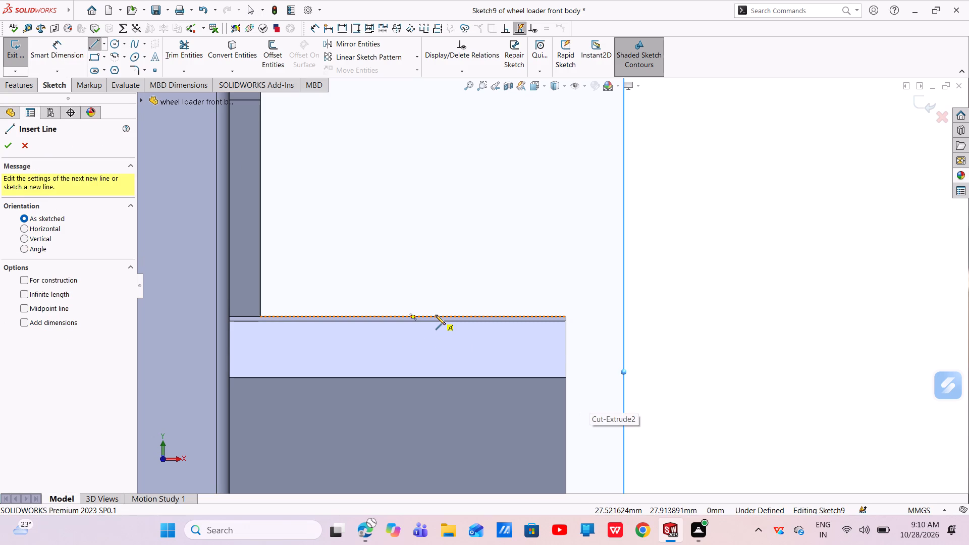
{"action": "left_click", "coordinate": [435, 315]}
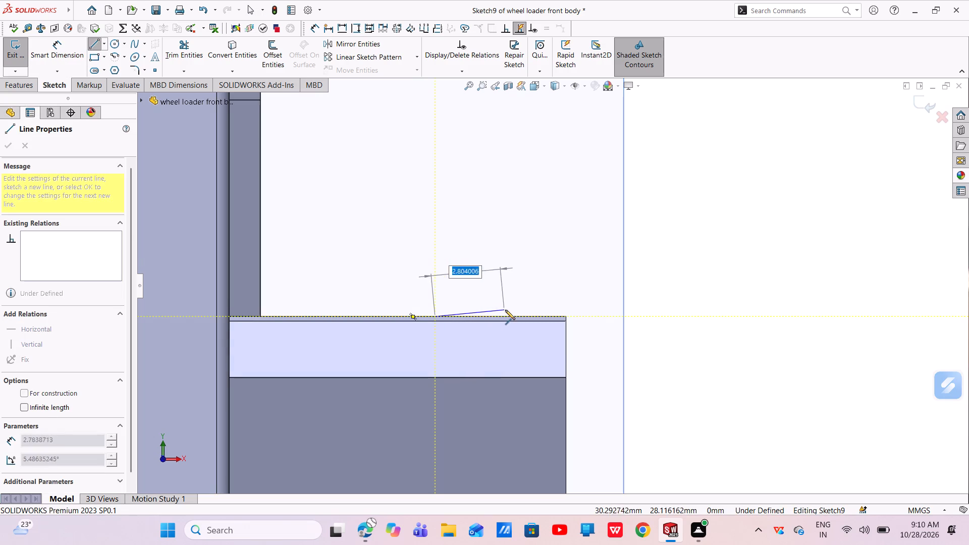
{"action": "left_click", "coordinate": [512, 315]}
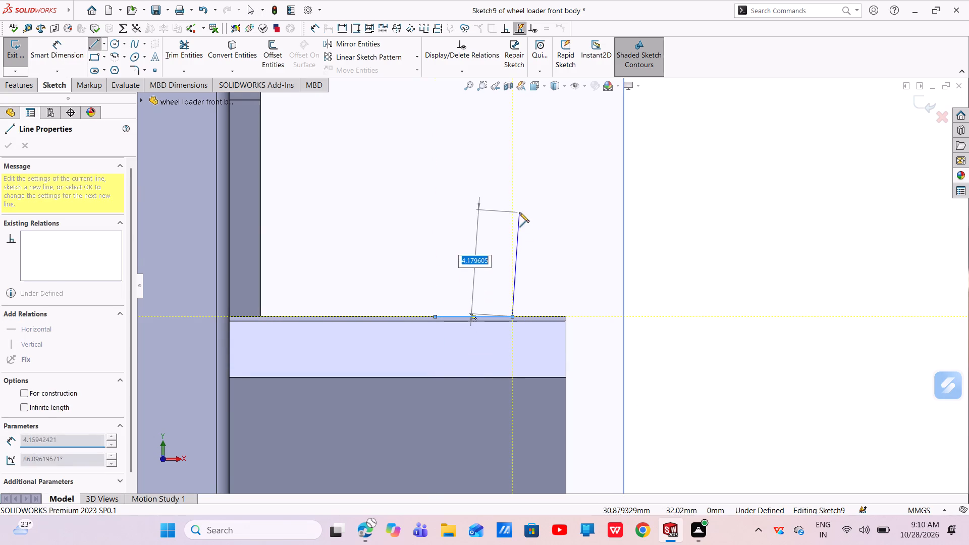
{"action": "left_click", "coordinate": [512, 236]}
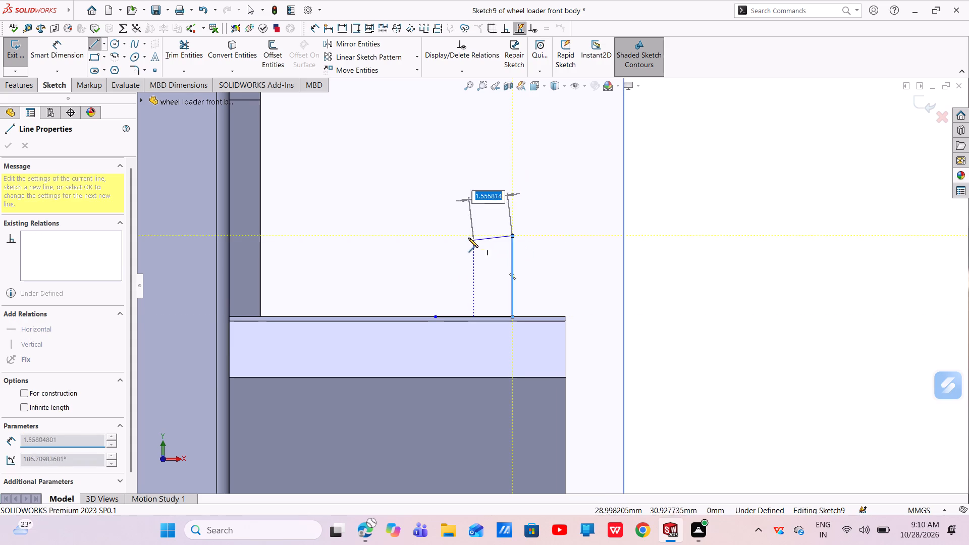
{"action": "left_click", "coordinate": [463, 237]}
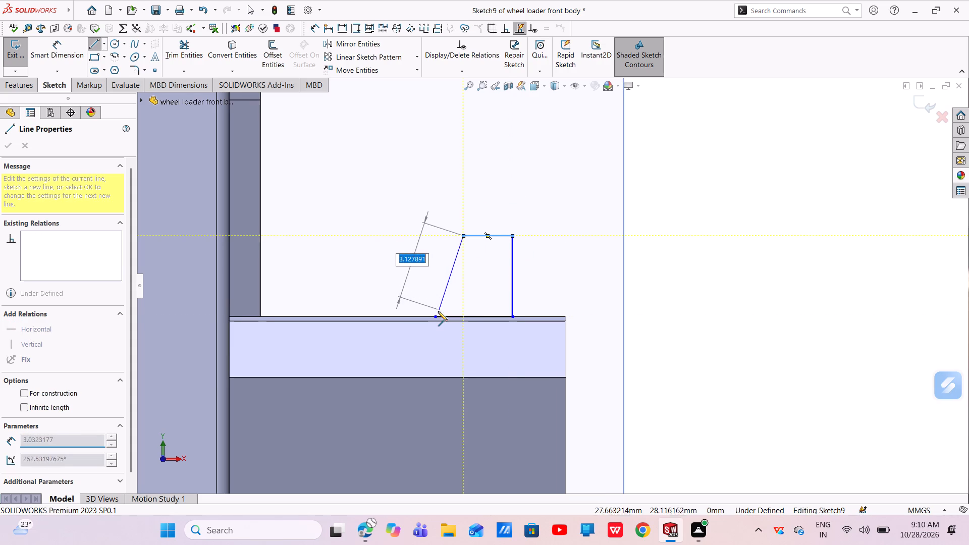
{"action": "left_click", "coordinate": [438, 315]}
{"action": "right_click", "coordinate": [438, 315]}
{"action": "left_click", "coordinate": [457, 319]}
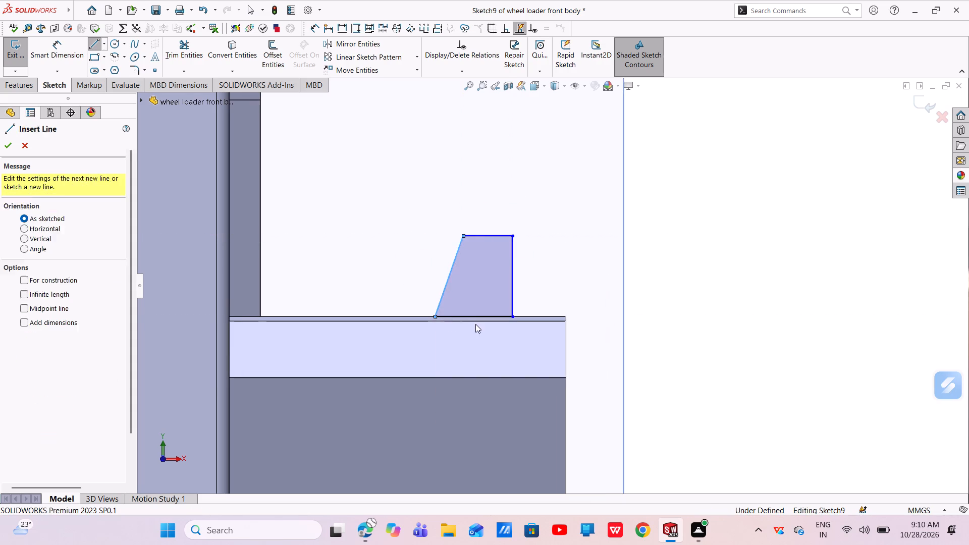
Dimension the vertical outer side of the lug profile on the arm's top edge to 4 mm.
{"action": "scroll", "coordinate": [488, 328], "scroll_direction": "up", "scroll_amount": 4}
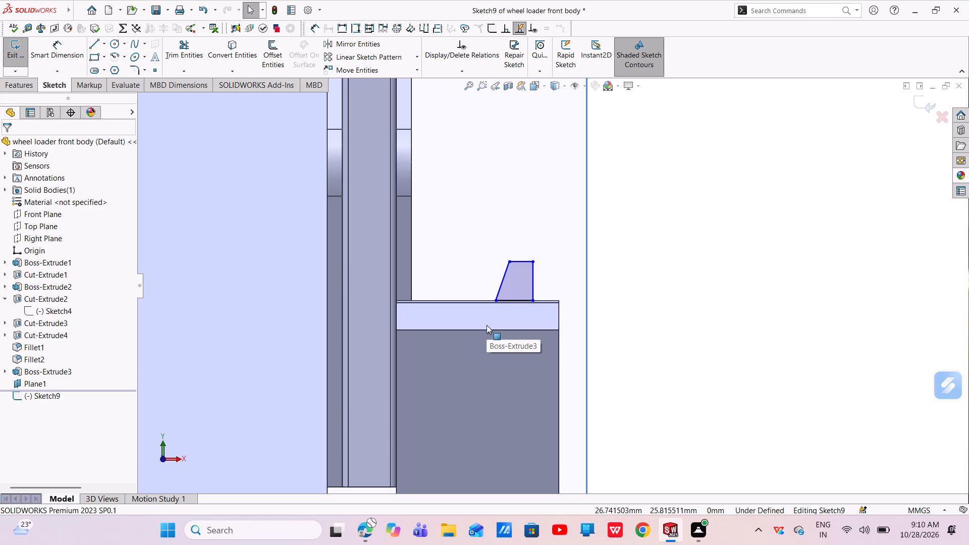
{"action": "left_click", "coordinate": [69, 48]}
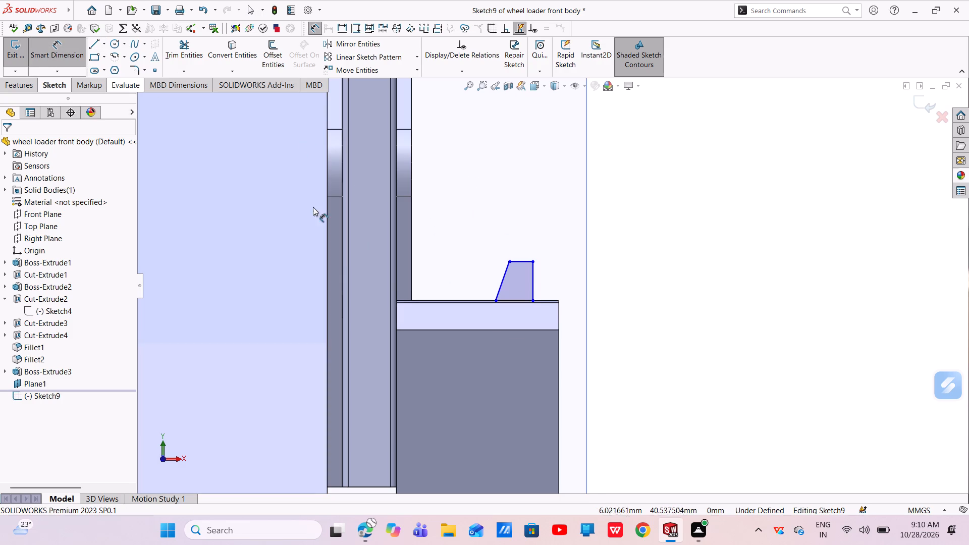
{"action": "left_click", "coordinate": [534, 281]}
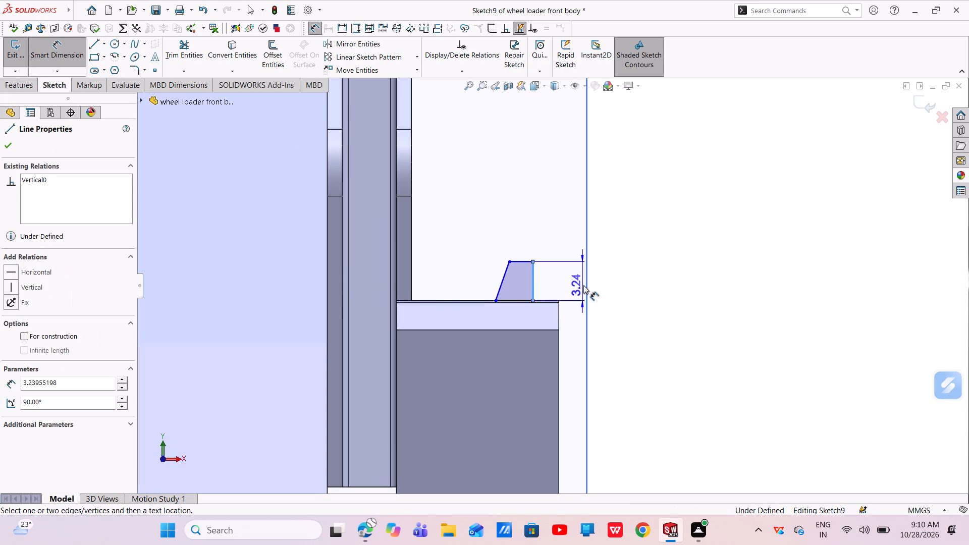
{"action": "left_click", "coordinate": [587, 285]}
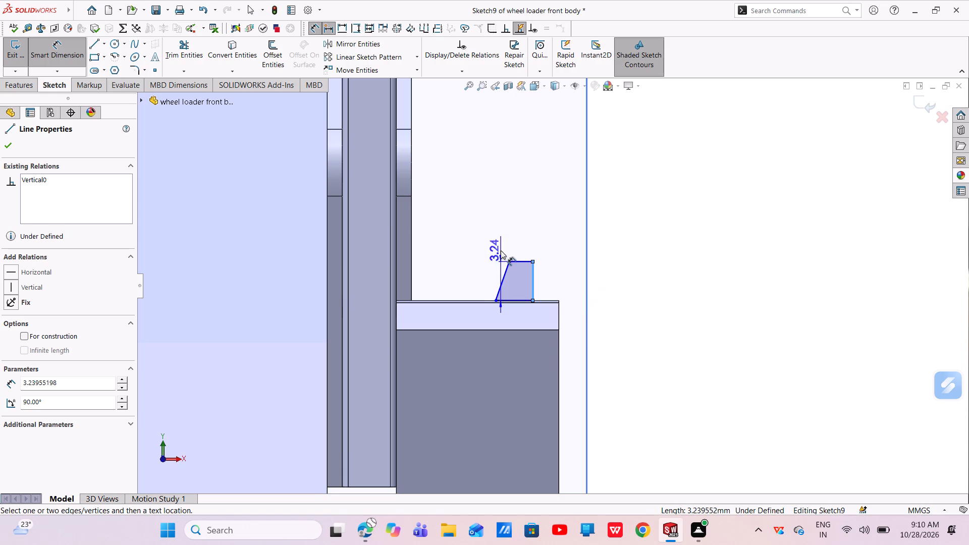
{"action": "left_click", "coordinate": [619, 283]}
{"action": "key", "text": "BackSpace"}
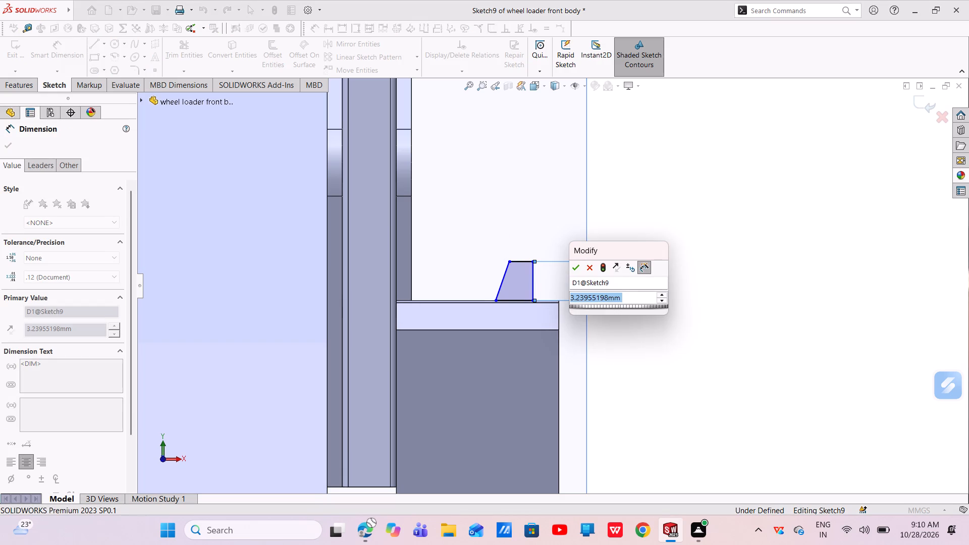
{"action": "key", "text": "4"}
{"action": "key", "text": "Return"}
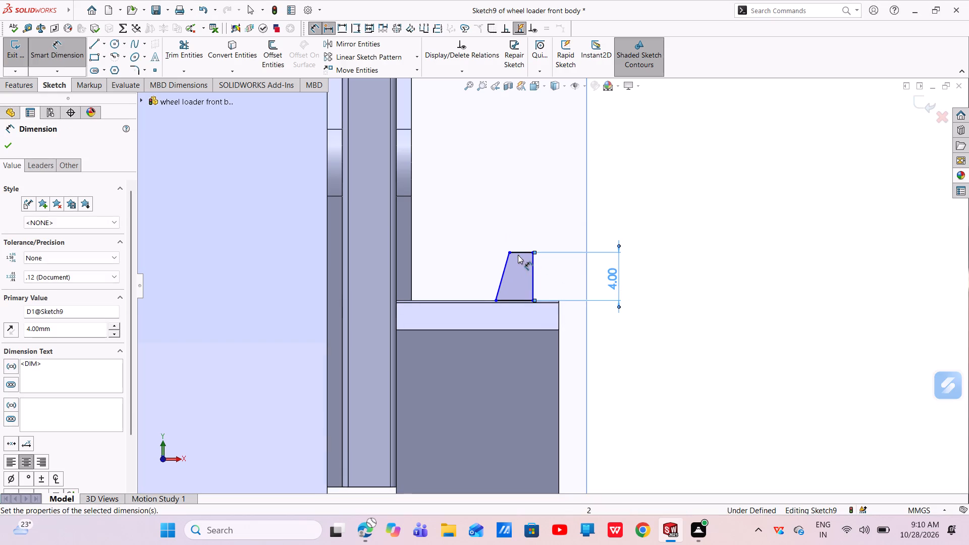
Dimension the lug profile's horizontal edges, setting the top edge to 5 mm and the bottom edge to 6 mm.
{"action": "left_click", "coordinate": [518, 251]}
{"action": "left_click", "coordinate": [516, 199]}
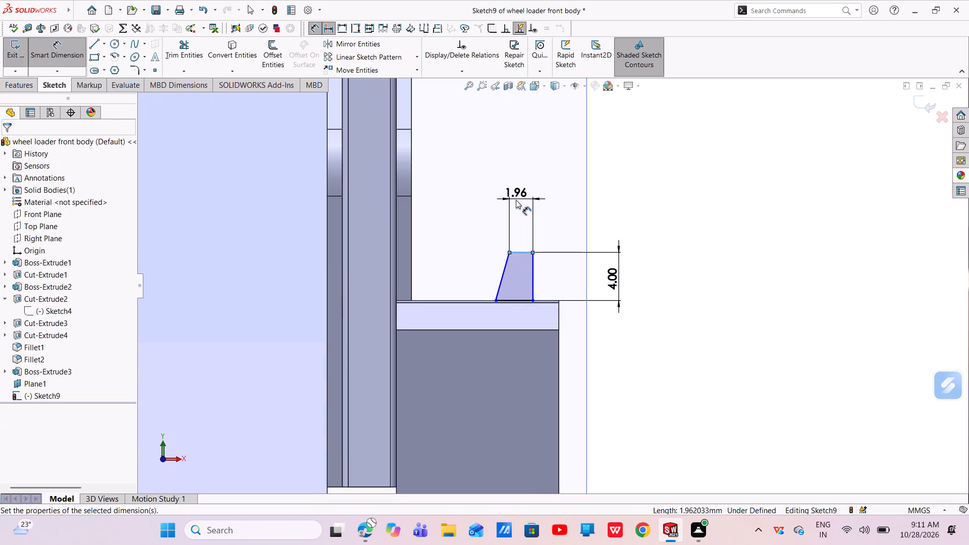
{"action": "key", "text": "BackSpace"}
{"action": "key", "text": "5"}
{"action": "key", "text": "Return"}
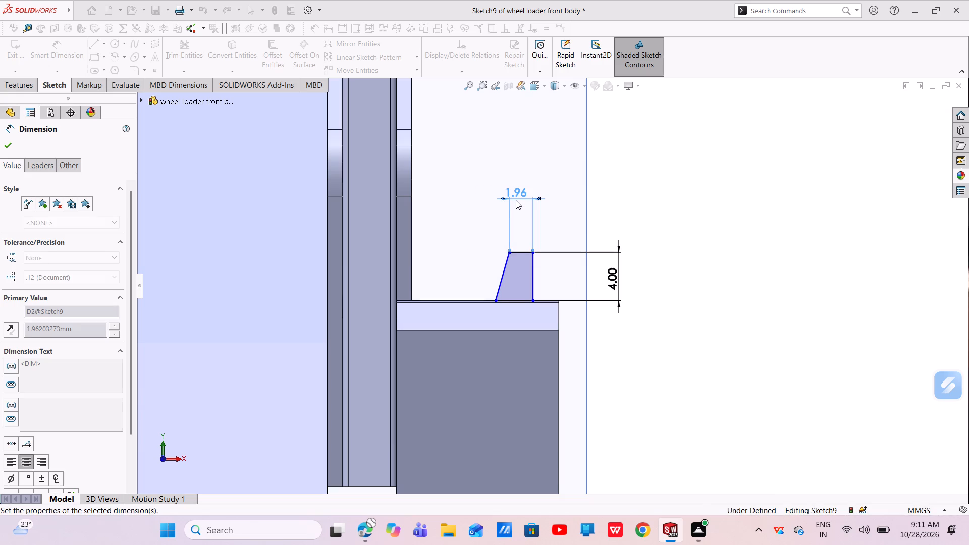
{"action": "left_click", "coordinate": [517, 300]}
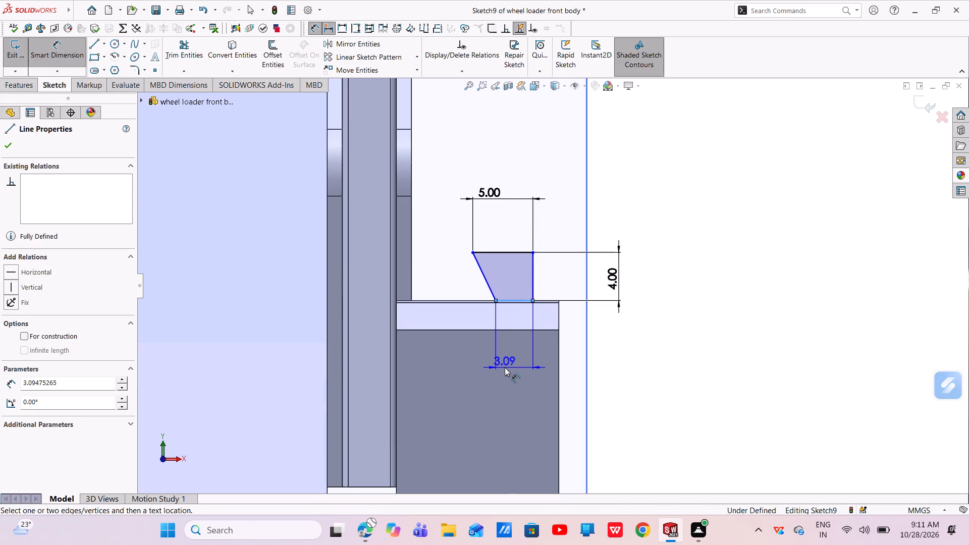
{"action": "left_click", "coordinate": [505, 367]}
{"action": "key", "text": "BackSpace"}
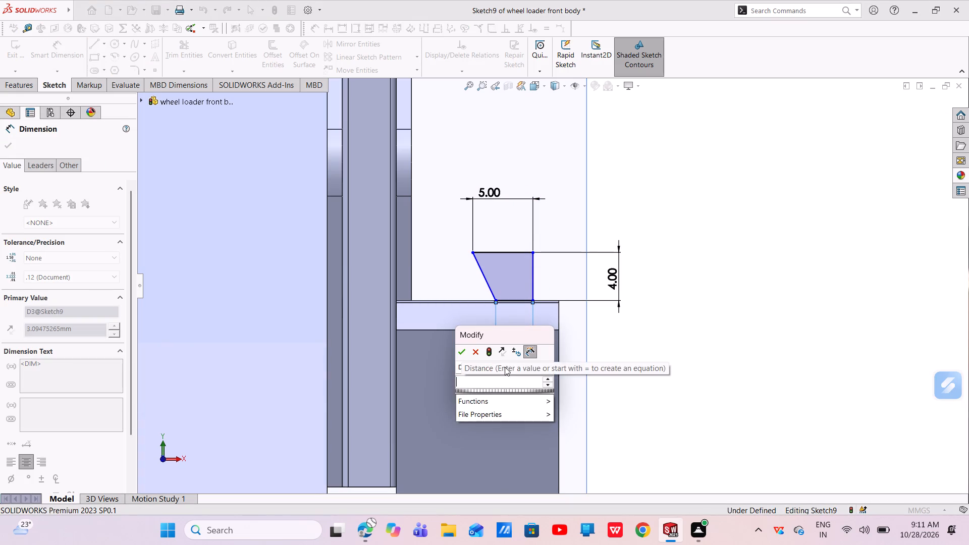
{"action": "key", "text": "6"}
{"action": "key", "text": "Return"}
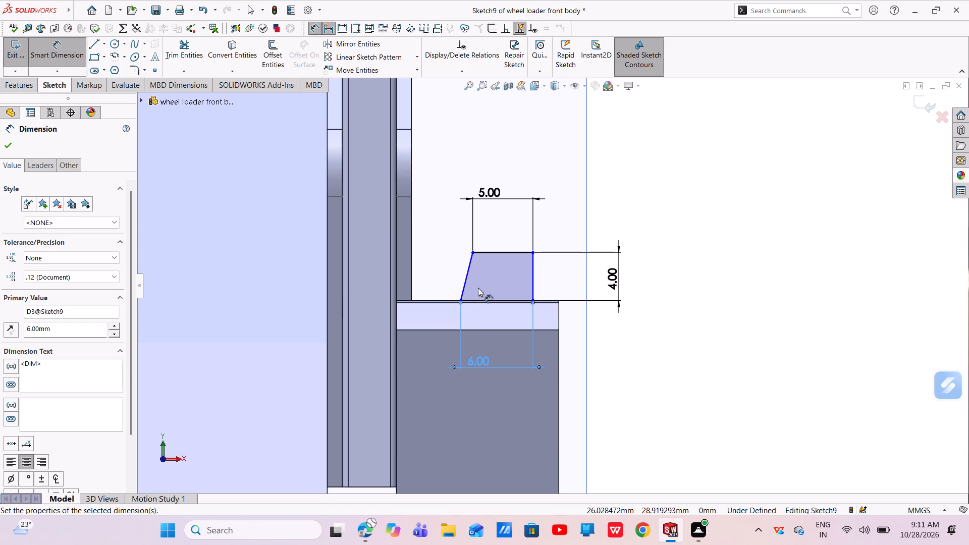
Dimension the lug profile's vertical side 0.5 mm from the arm's outer top corner.
{"action": "scroll", "coordinate": [567, 287], "scroll_direction": "down", "scroll_amount": 5}
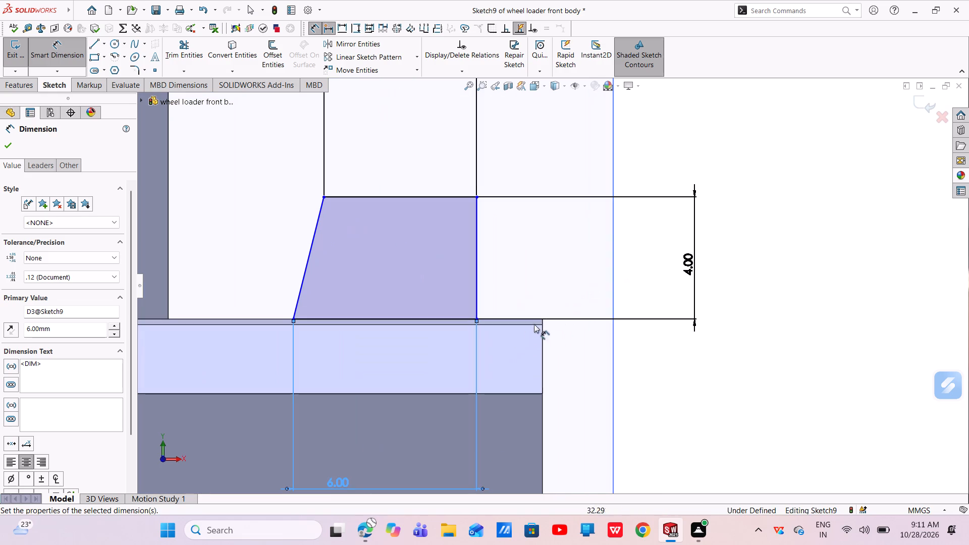
{"action": "left_click", "coordinate": [544, 318]}
{"action": "left_click", "coordinate": [478, 291]}
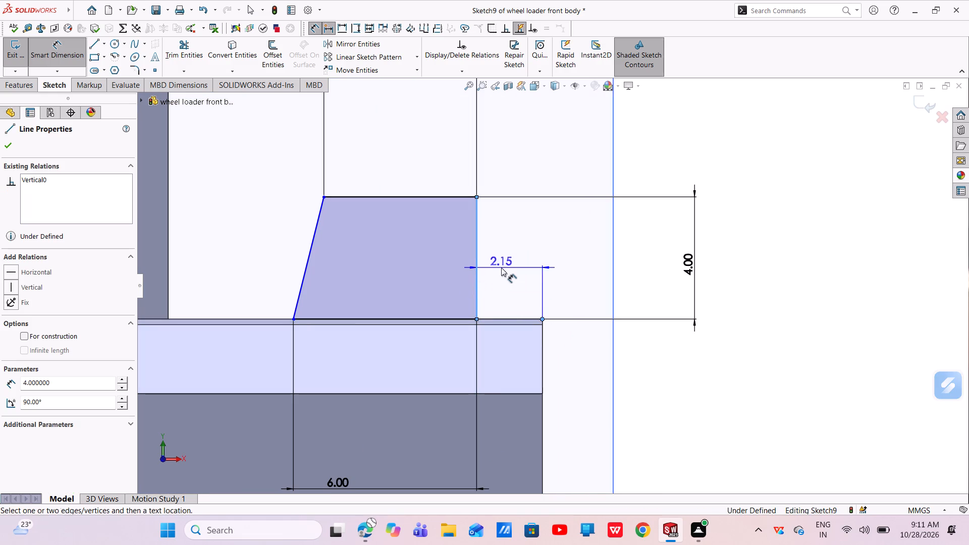
{"action": "left_click", "coordinate": [507, 274]}
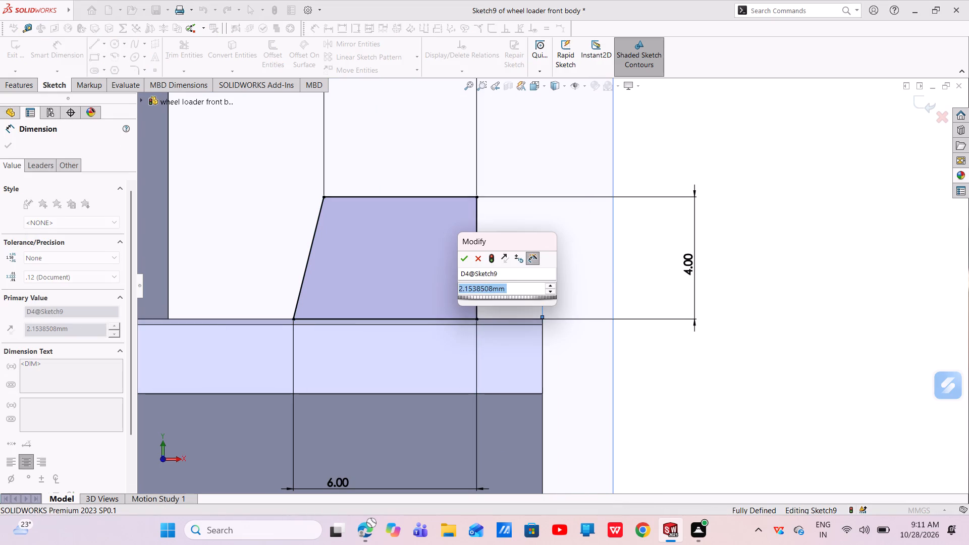
{"action": "key", "text": "BackSpace"}
{"action": "type", "text": "0.5"}
{"action": "key", "text": "Return"}
{"action": "scroll", "coordinate": [556, 298], "scroll_direction": "up", "scroll_amount": 5}
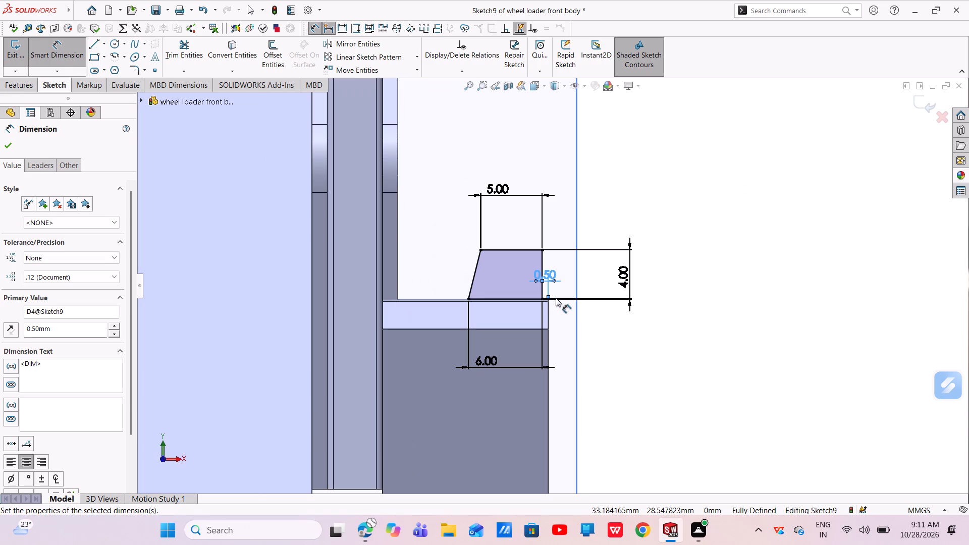
{"action": "left_click", "coordinate": [8, 149]}
Extrude the lug profile 3 mm blind in the reversed direction over the arm's top face, with the result merged.
{"action": "left_click", "coordinate": [13, 82]}
{"action": "left_click", "coordinate": [13, 56]}
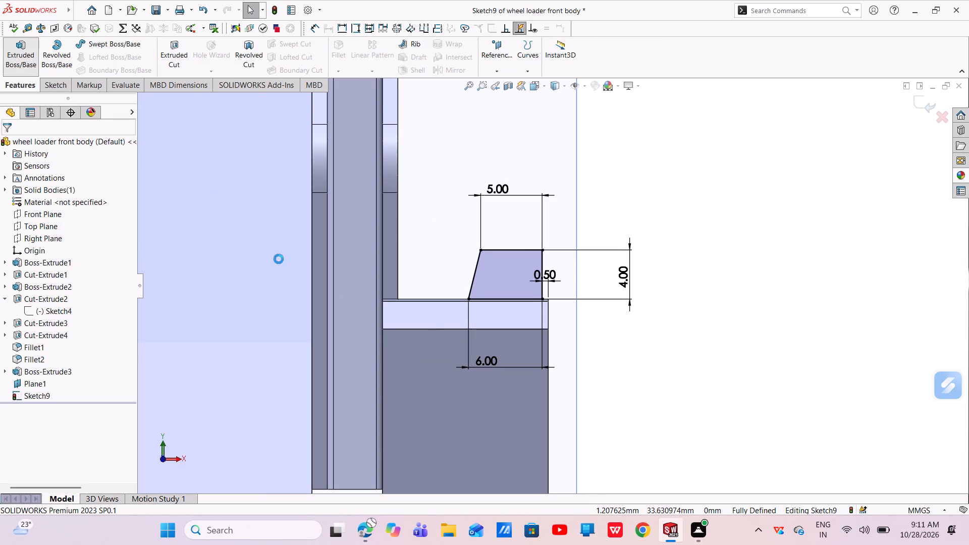
{"action": "middle_click_drag", "start_coordinate": [526, 296], "coordinate": [489, 355]}
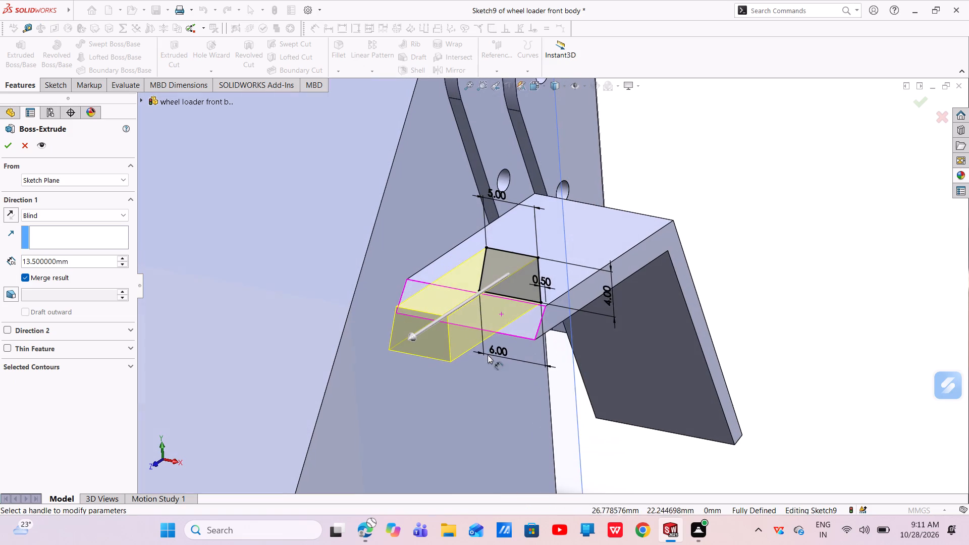
{"action": "left_click", "coordinate": [7, 215]}
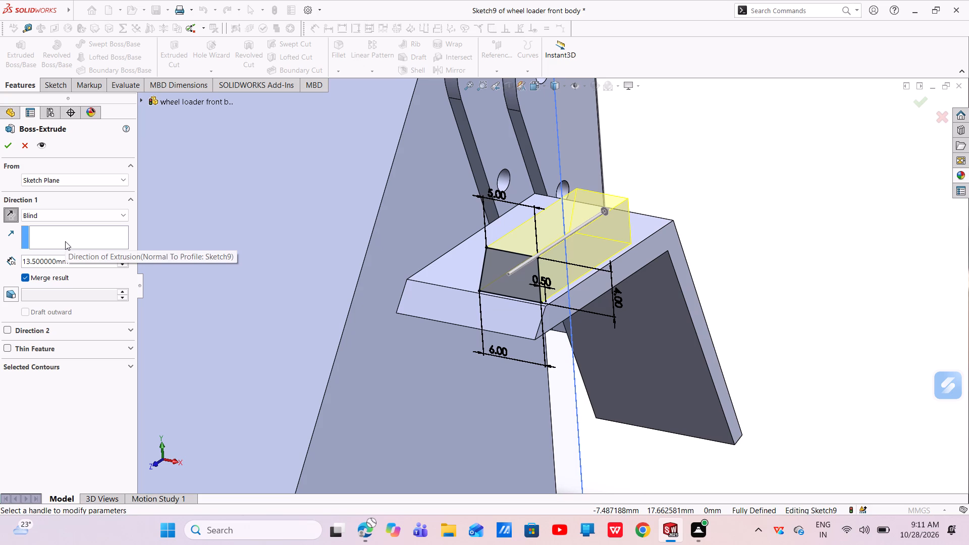
{"action": "left_click_drag", "start_coordinate": [75, 263], "coordinate": [0, 277]}
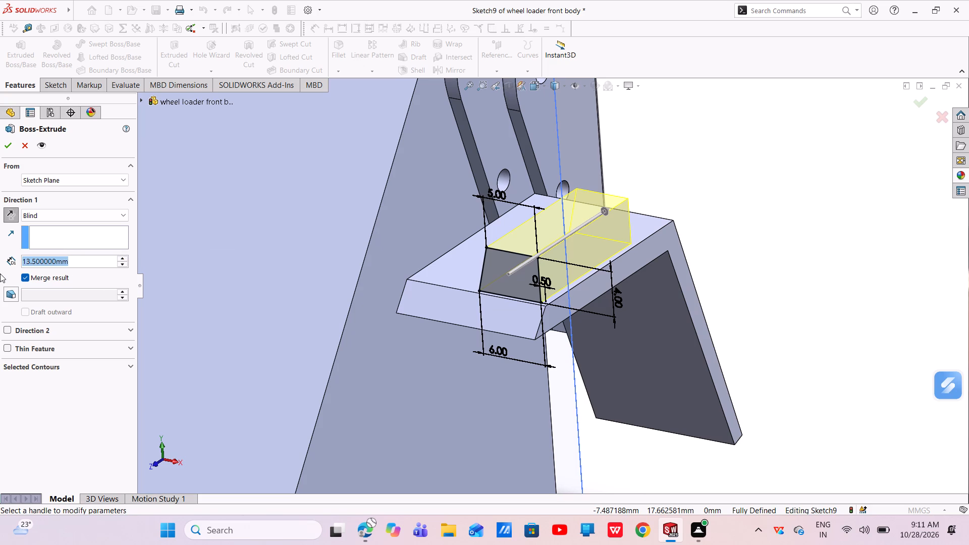
{"action": "key", "text": "BackSpace"}
{"action": "key", "text": "3"}
{"action": "key", "text": "Return"}
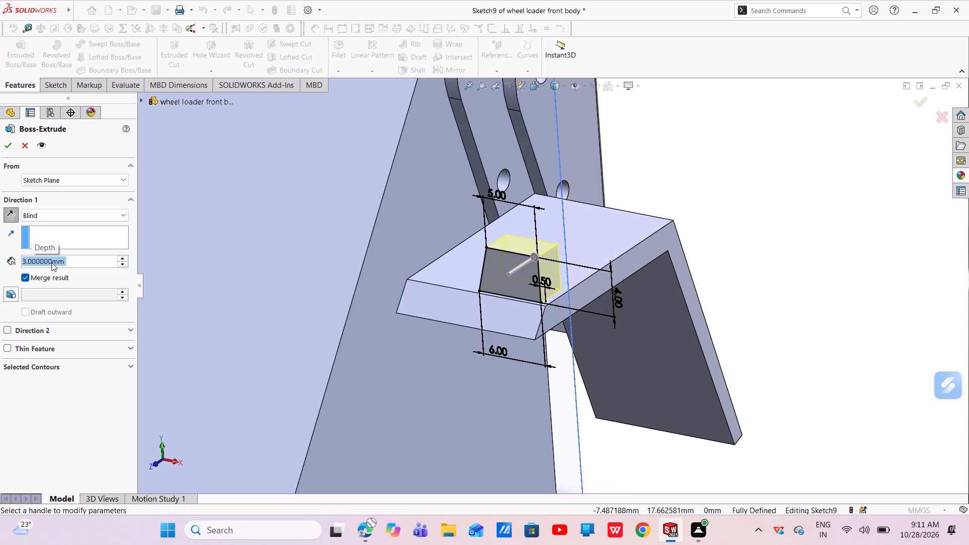
{"action": "scroll", "coordinate": [528, 302], "scroll_direction": "down", "scroll_amount": 5}
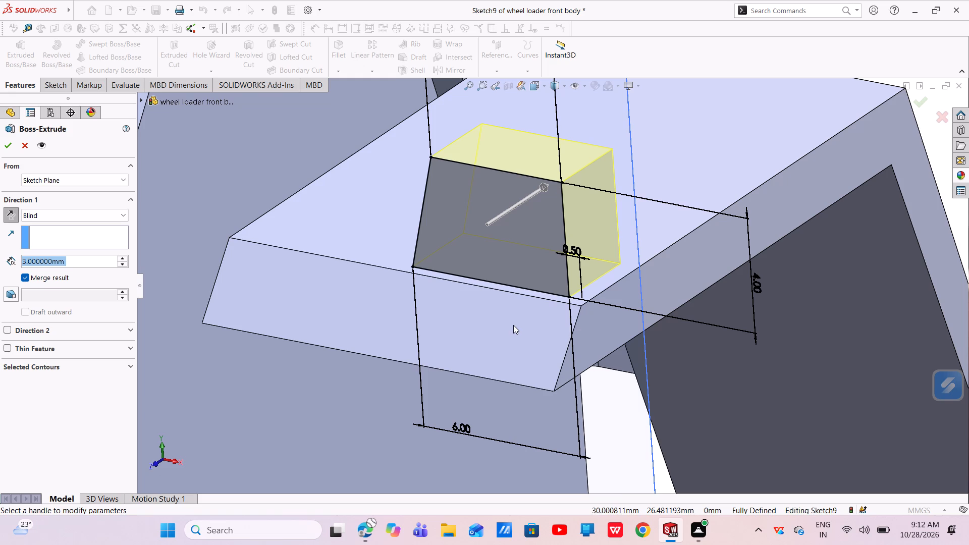
{"action": "left_click", "coordinate": [3, 140]}
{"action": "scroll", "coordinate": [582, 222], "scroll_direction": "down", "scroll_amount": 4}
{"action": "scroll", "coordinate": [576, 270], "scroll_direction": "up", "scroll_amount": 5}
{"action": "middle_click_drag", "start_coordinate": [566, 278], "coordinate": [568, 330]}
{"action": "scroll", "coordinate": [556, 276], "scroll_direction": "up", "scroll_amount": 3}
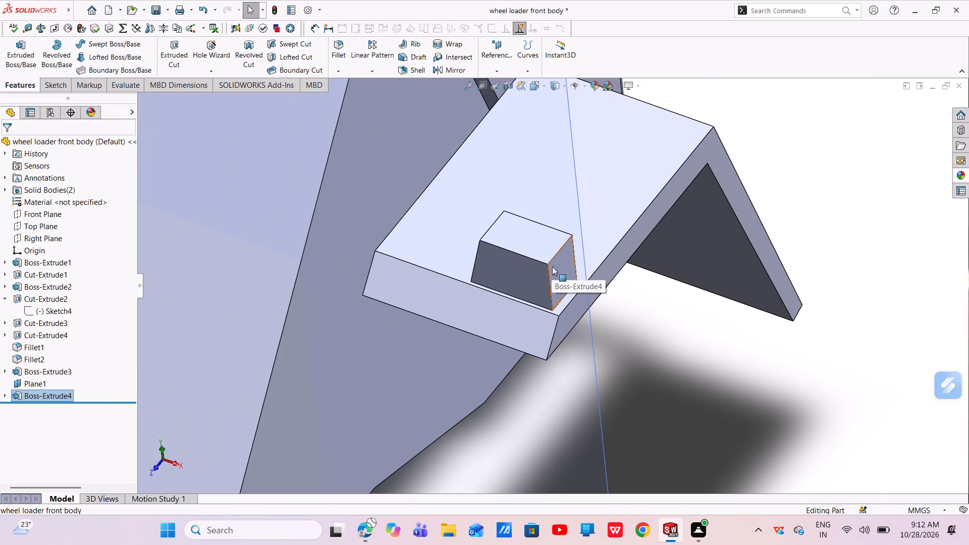
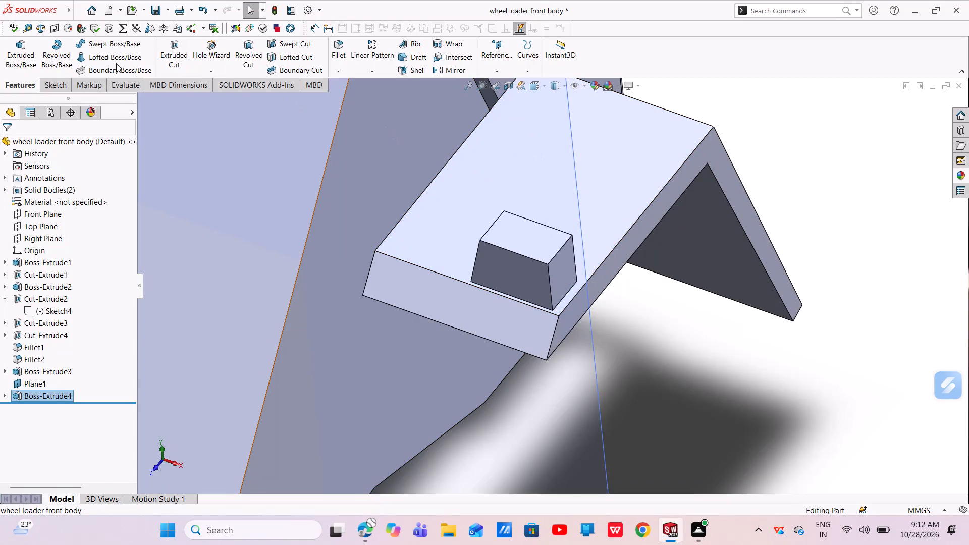
Apply a 3-degree neutral-plane draft to the lug's rear face, using the arm's top face as the neutral plane.
{"action": "left_click", "coordinate": [405, 60]}
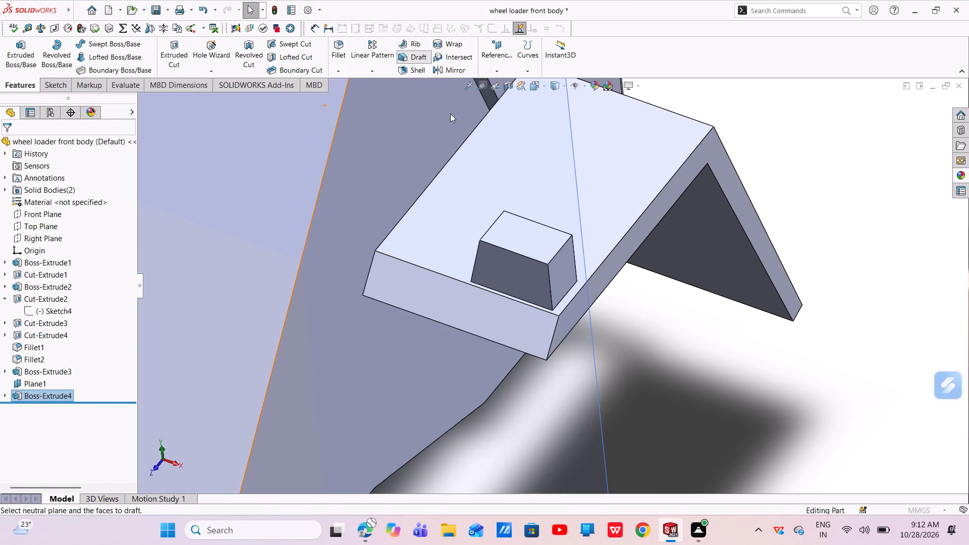
{"action": "left_click", "coordinate": [618, 182]}
{"action": "middle_click_drag", "start_coordinate": [587, 230], "coordinate": [544, 247]}
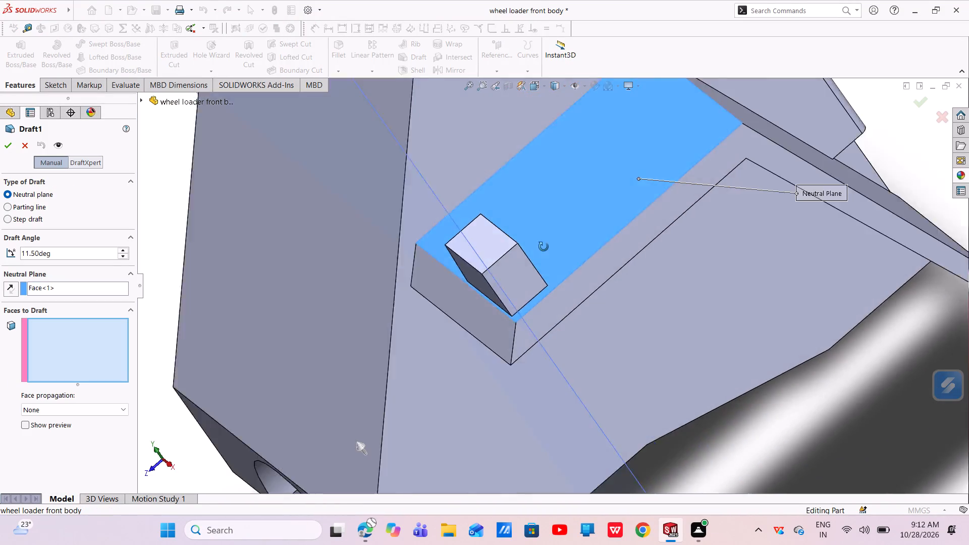
{"action": "middle_click_drag", "start_coordinate": [544, 247], "coordinate": [537, 288]}
{"action": "left_click", "coordinate": [505, 248]}
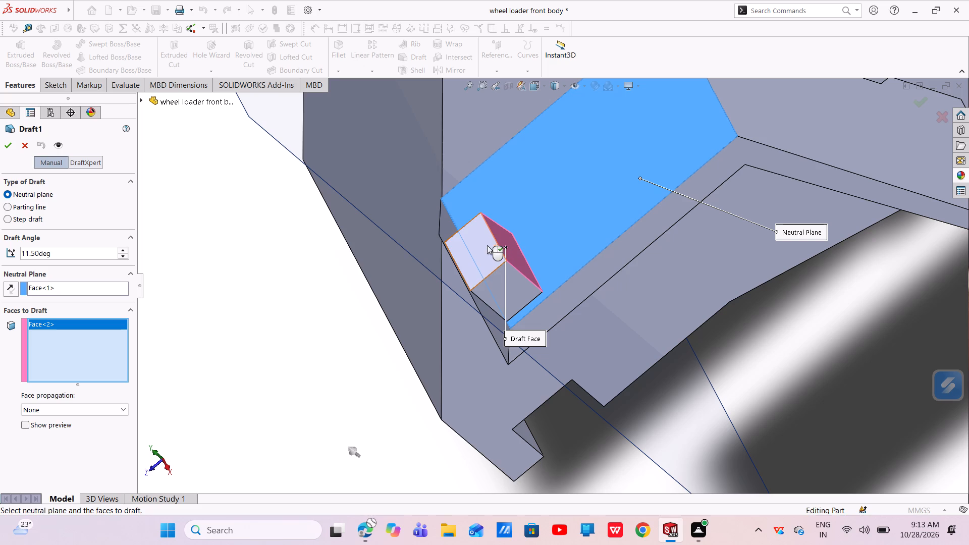
{"action": "left_click_drag", "start_coordinate": [78, 255], "coordinate": [2, 261]}
{"action": "key", "text": "BackSpace"}
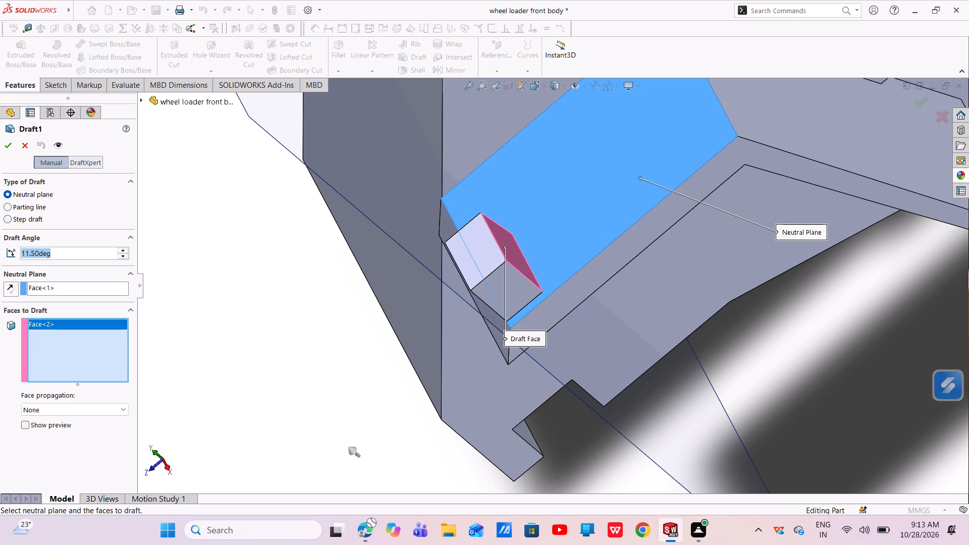
{"action": "key", "text": "3"}
{"action": "key", "text": "Return"}
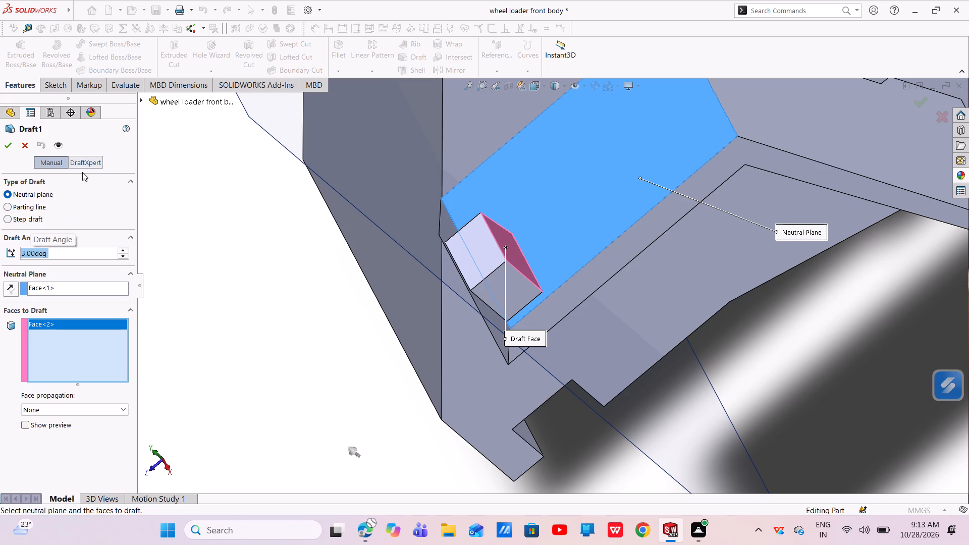
{"action": "left_click", "coordinate": [10, 144]}
Examine the drafted lug and the side arm from several angles.
{"action": "scroll", "coordinate": [571, 232], "scroll_direction": "down", "scroll_amount": 4}
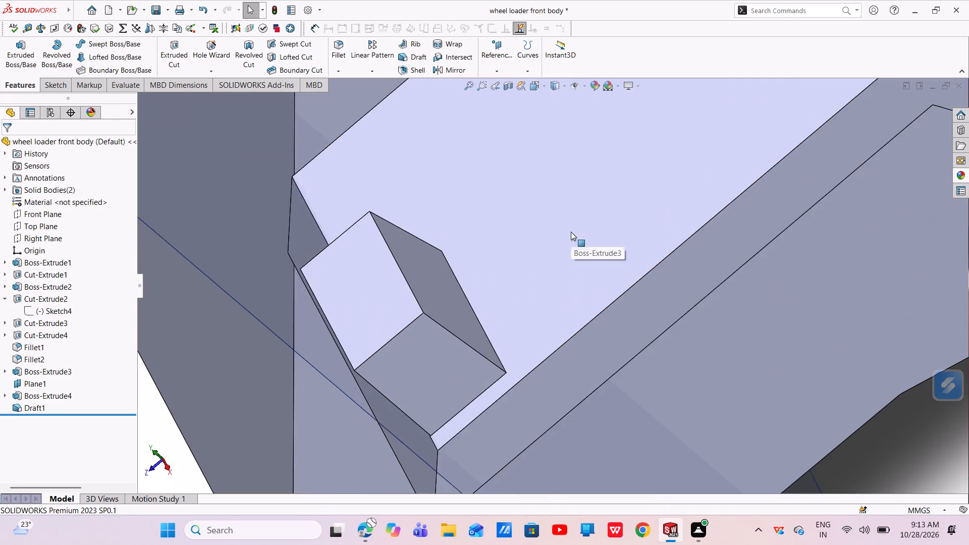
{"action": "scroll", "coordinate": [566, 237], "scroll_direction": "up", "scroll_amount": 4}
{"action": "scroll", "coordinate": [566, 237], "scroll_direction": "down", "scroll_amount": 1}
{"action": "scroll", "coordinate": [566, 237], "scroll_direction": "up", "scroll_amount": 1}
{"action": "scroll", "coordinate": [566, 237], "scroll_direction": "down", "scroll_amount": 1}
{"action": "middle_click_drag", "start_coordinate": [569, 254], "coordinate": [561, 213]}
{"action": "scroll", "coordinate": [567, 251], "scroll_direction": "down", "scroll_amount": 1}
{"action": "scroll", "coordinate": [559, 231], "scroll_direction": "up", "scroll_amount": 3}
{"action": "middle_click_drag", "start_coordinate": [552, 189], "coordinate": [562, 145]}
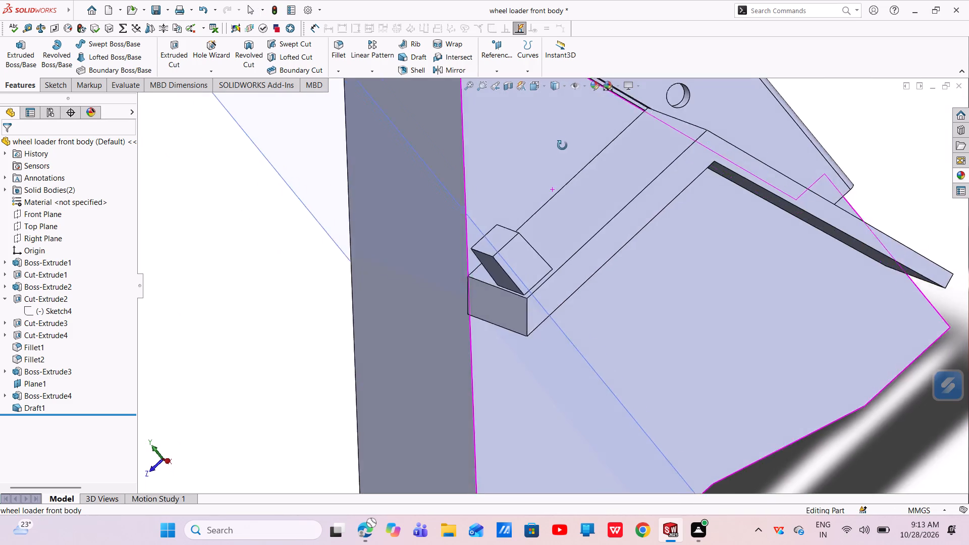
{"action": "middle_click_drag", "start_coordinate": [562, 145], "coordinate": [589, 111]}
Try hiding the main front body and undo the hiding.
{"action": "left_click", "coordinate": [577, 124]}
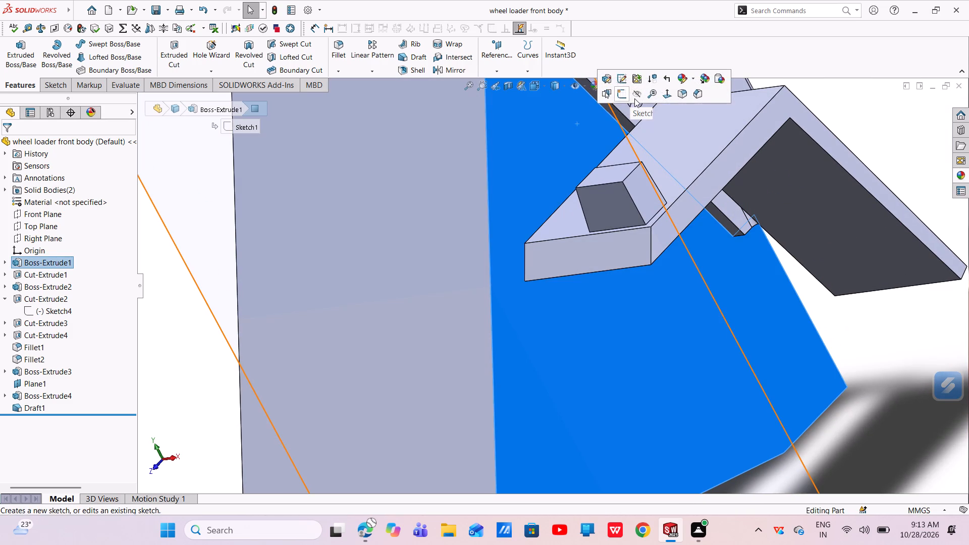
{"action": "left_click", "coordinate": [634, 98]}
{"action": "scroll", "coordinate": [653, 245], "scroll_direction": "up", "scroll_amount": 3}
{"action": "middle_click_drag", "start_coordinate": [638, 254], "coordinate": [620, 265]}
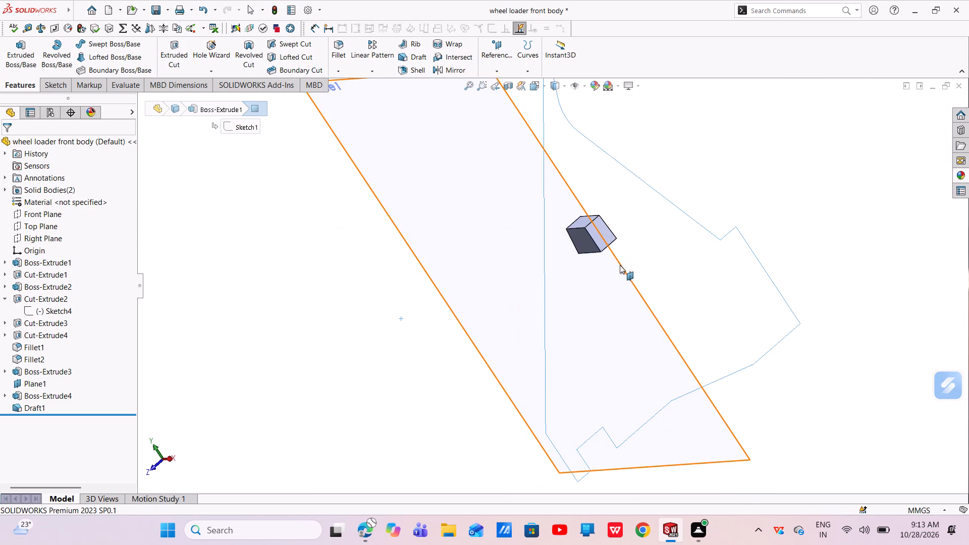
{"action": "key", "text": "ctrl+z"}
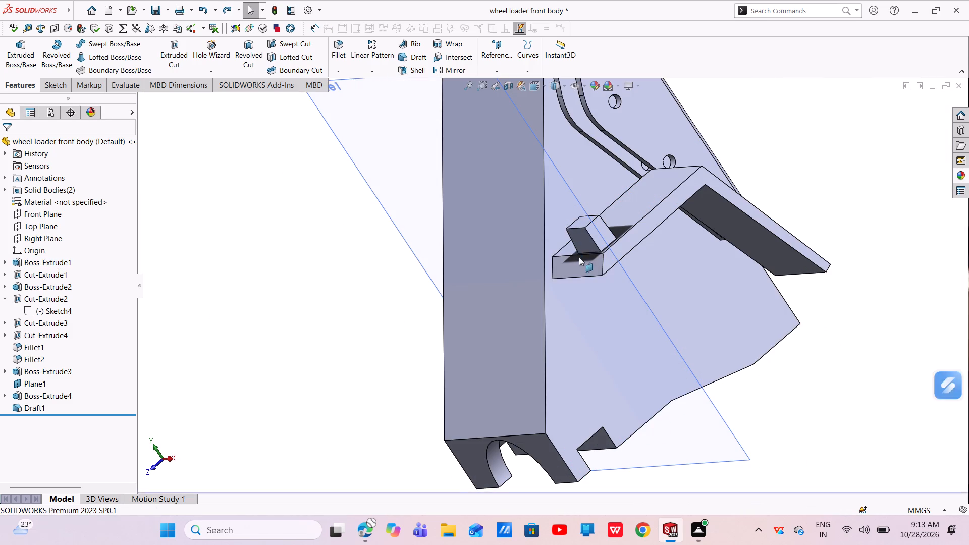
Hide the offset plane Plane1 used for the lug.
{"action": "left_click", "coordinate": [570, 190]}
{"action": "right_click", "coordinate": [570, 190]}
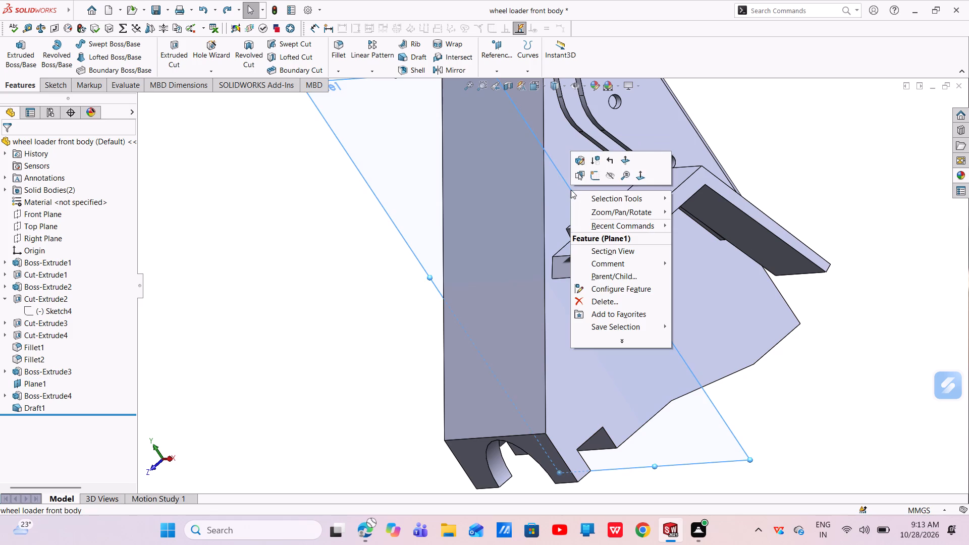
{"action": "left_click", "coordinate": [607, 178]}
Examine the lug and bent side arm up close and from several angles.
{"action": "scroll", "coordinate": [599, 230], "scroll_direction": "down", "scroll_amount": 5}
{"action": "scroll", "coordinate": [603, 240], "scroll_direction": "up", "scroll_amount": 4}
{"action": "middle_click_drag", "start_coordinate": [623, 253], "coordinate": [622, 261]}
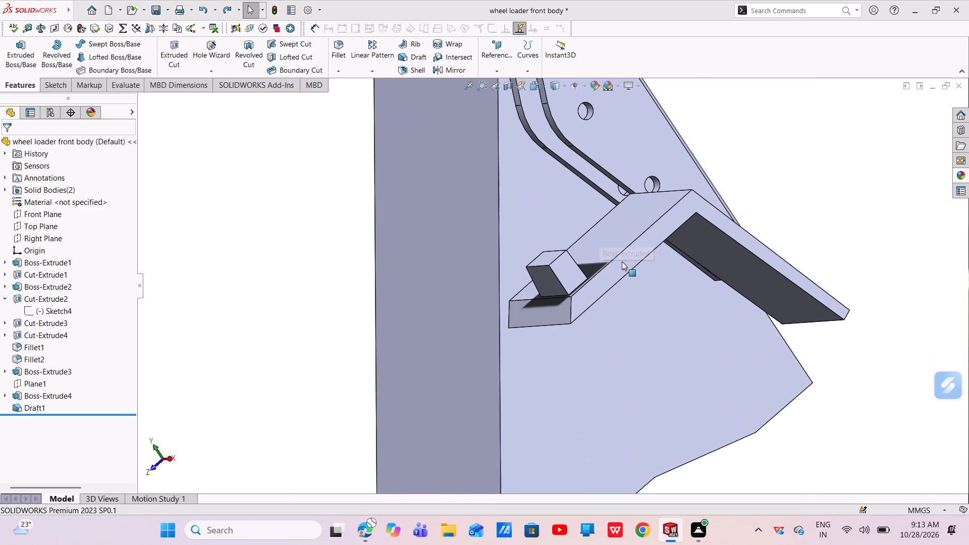
{"action": "middle_click_drag", "start_coordinate": [622, 261], "coordinate": [619, 324]}
{"action": "middle_click_drag", "start_coordinate": [608, 300], "coordinate": [595, 437]}
{"action": "scroll", "coordinate": [579, 407], "scroll_direction": "up", "scroll_amount": 5}
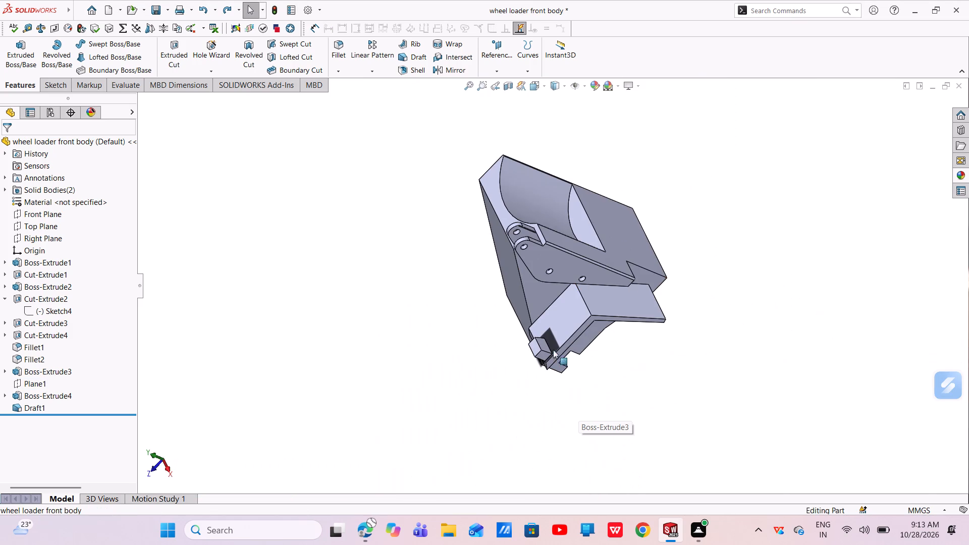
{"action": "scroll", "coordinate": [553, 345], "scroll_direction": "down", "scroll_amount": 5}
{"action": "scroll", "coordinate": [553, 345], "scroll_direction": "up", "scroll_amount": 2}
{"action": "scroll", "coordinate": [553, 345], "scroll_direction": "down", "scroll_amount": 1}
{"action": "key", "text": "Escape"}
{"action": "key", "text": "Escape"}
{"action": "scroll", "coordinate": [554, 294], "scroll_direction": "down", "scroll_amount": 6}
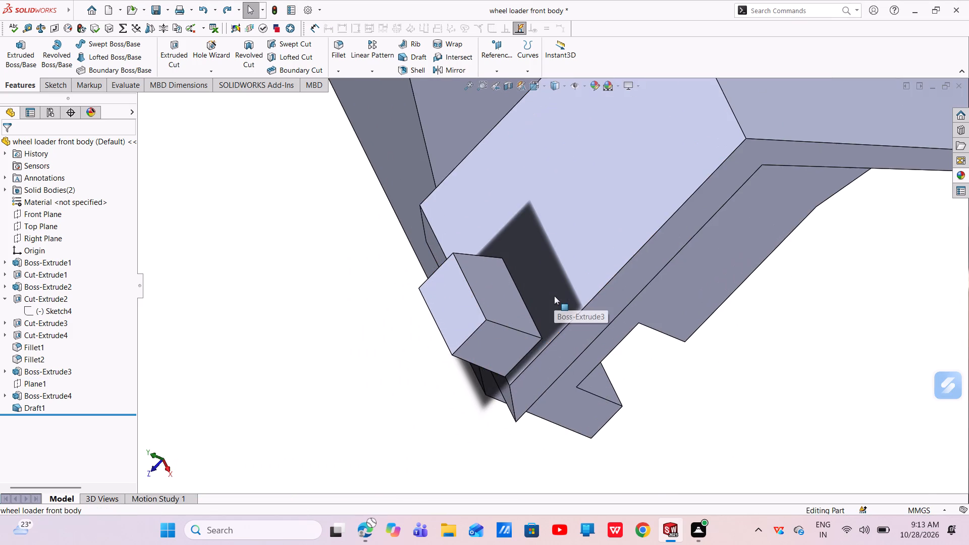
{"action": "middle_click_drag", "start_coordinate": [554, 296], "coordinate": [605, 185]}
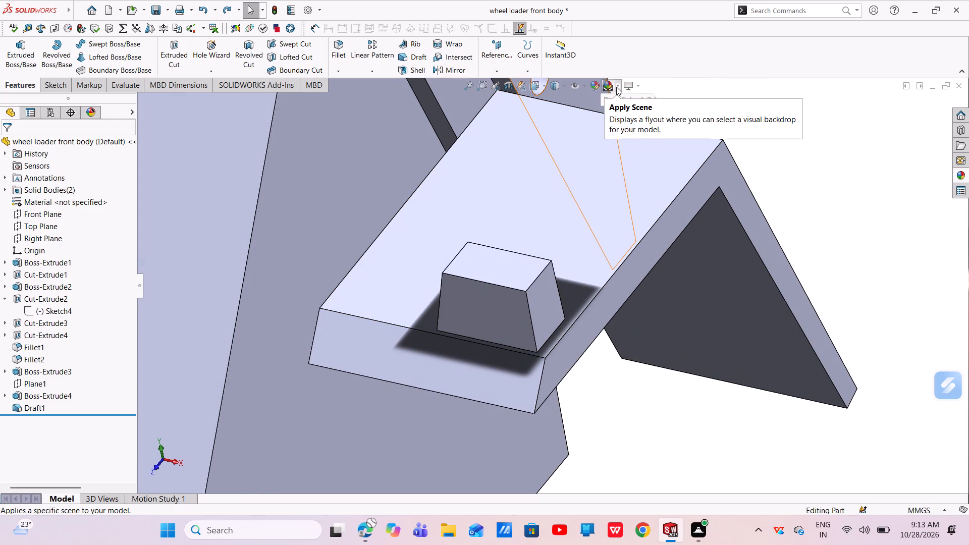
{"action": "left_click", "coordinate": [616, 87]}
{"action": "left_click", "coordinate": [627, 111]}
{"action": "scroll", "coordinate": [518, 361], "scroll_direction": "down", "scroll_amount": 5}
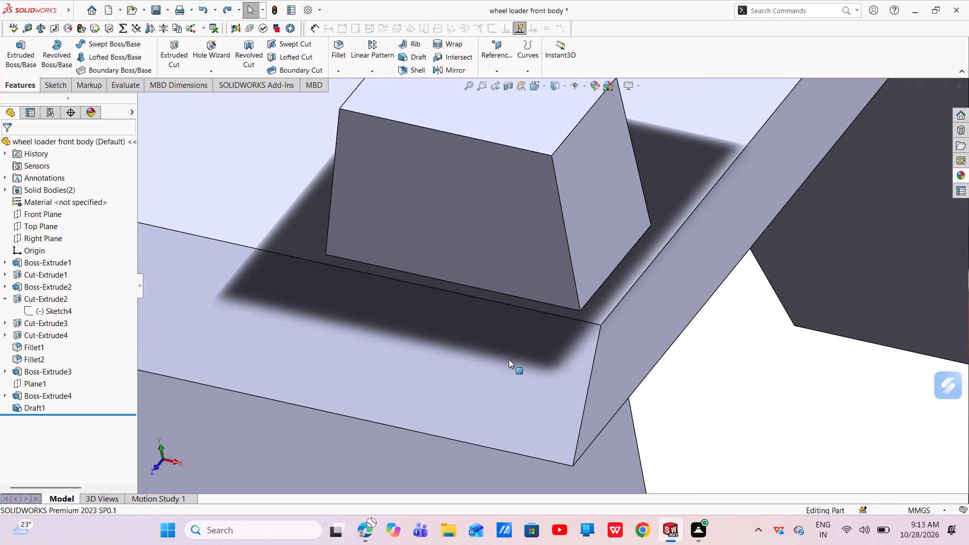
{"action": "scroll", "coordinate": [500, 343], "scroll_direction": "up", "scroll_amount": 6}
{"action": "middle_click_drag", "start_coordinate": [500, 343], "coordinate": [451, 378]}
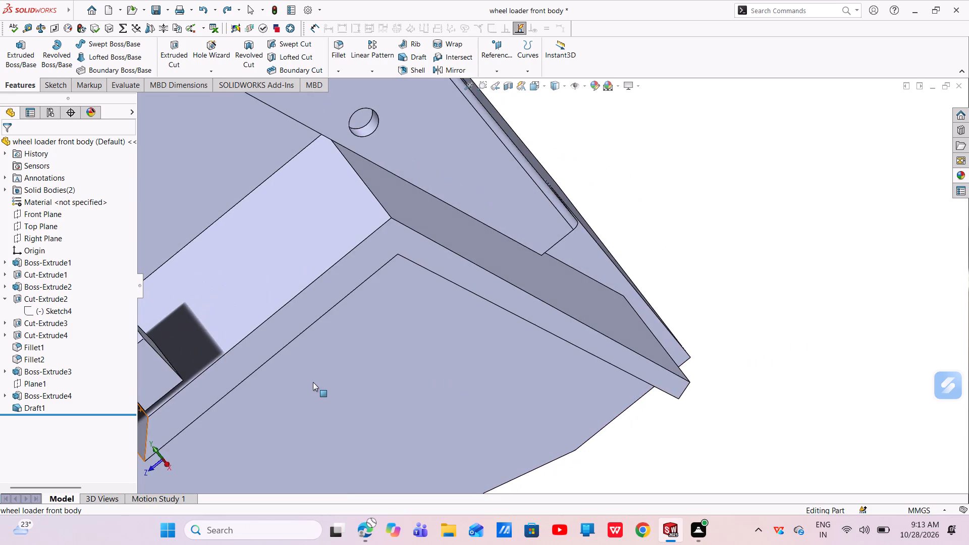
{"action": "scroll", "coordinate": [307, 381], "scroll_direction": "up", "scroll_amount": 4}
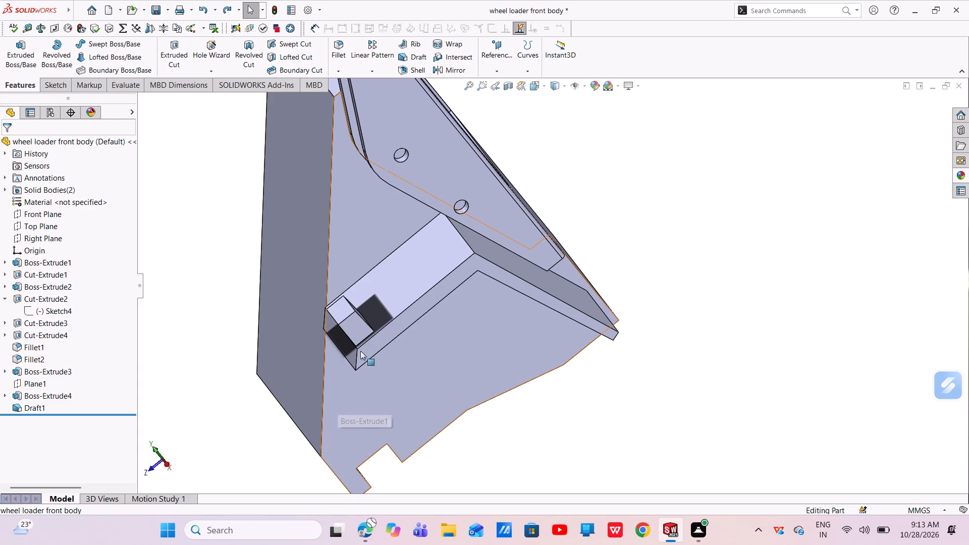
{"action": "scroll", "coordinate": [362, 309], "scroll_direction": "down", "scroll_amount": 5}
{"action": "middle_click_drag", "start_coordinate": [361, 331], "coordinate": [404, 276]}
Open a new sketch on the lug's front trapezoidal face.
{"action": "left_click", "coordinate": [471, 293]}
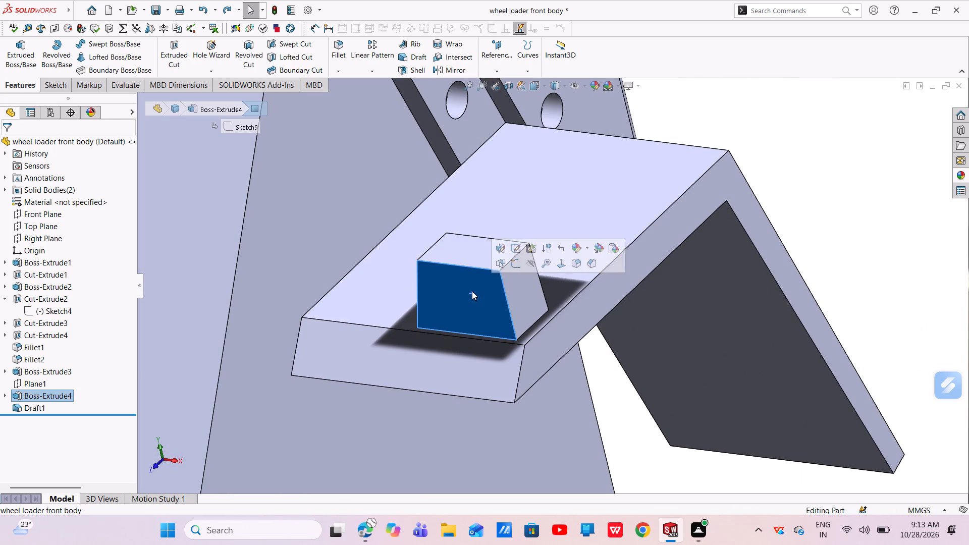
{"action": "left_click", "coordinate": [514, 262]}
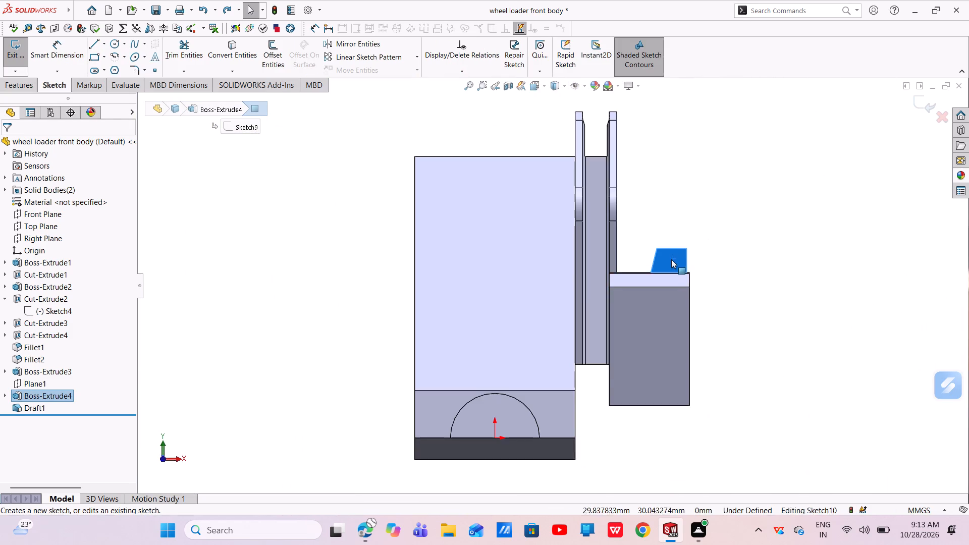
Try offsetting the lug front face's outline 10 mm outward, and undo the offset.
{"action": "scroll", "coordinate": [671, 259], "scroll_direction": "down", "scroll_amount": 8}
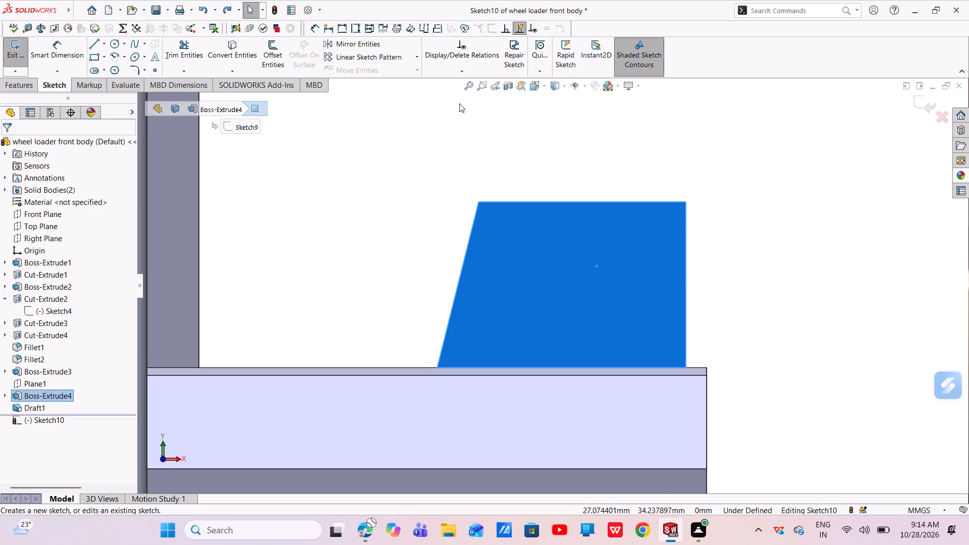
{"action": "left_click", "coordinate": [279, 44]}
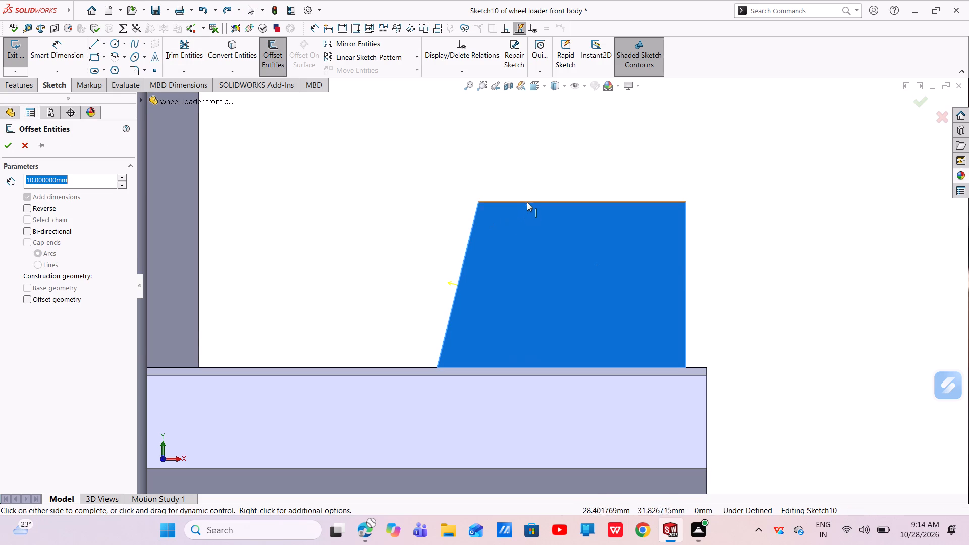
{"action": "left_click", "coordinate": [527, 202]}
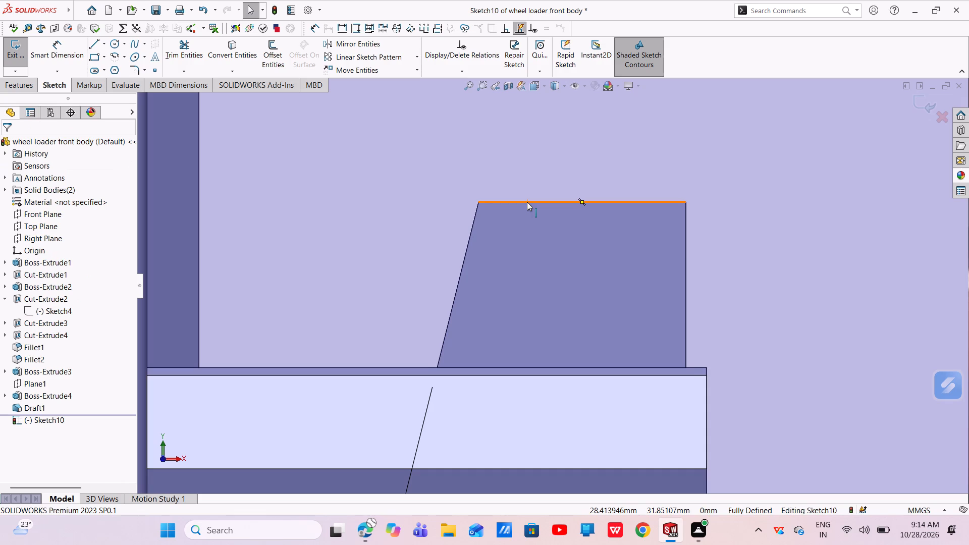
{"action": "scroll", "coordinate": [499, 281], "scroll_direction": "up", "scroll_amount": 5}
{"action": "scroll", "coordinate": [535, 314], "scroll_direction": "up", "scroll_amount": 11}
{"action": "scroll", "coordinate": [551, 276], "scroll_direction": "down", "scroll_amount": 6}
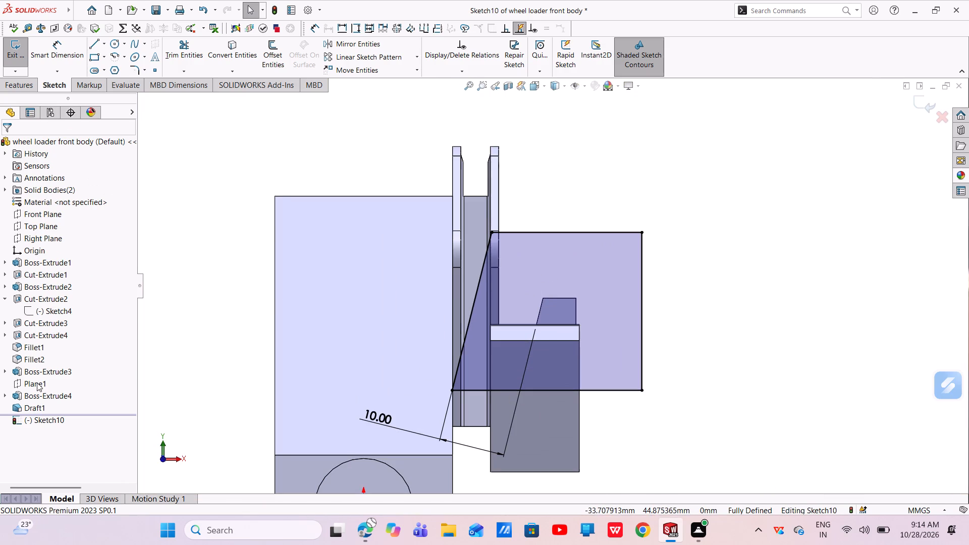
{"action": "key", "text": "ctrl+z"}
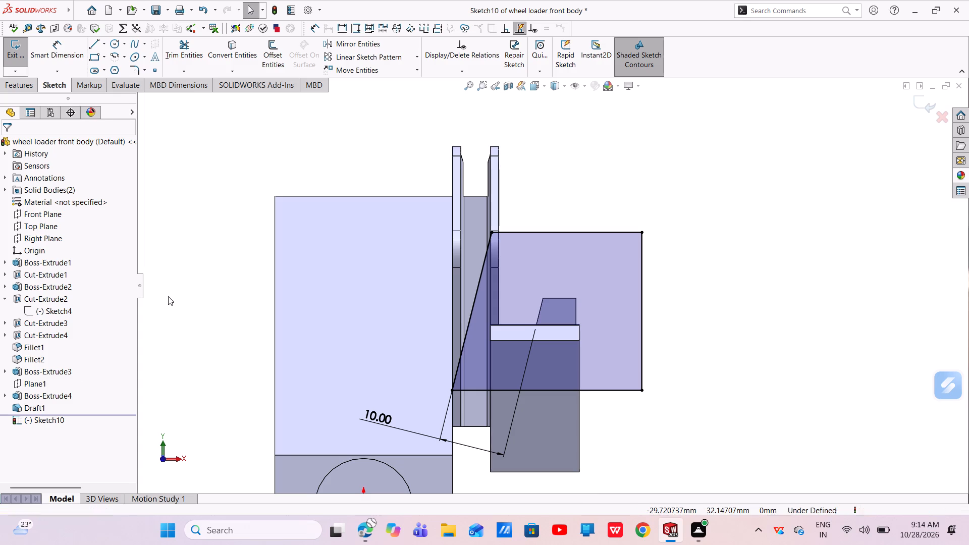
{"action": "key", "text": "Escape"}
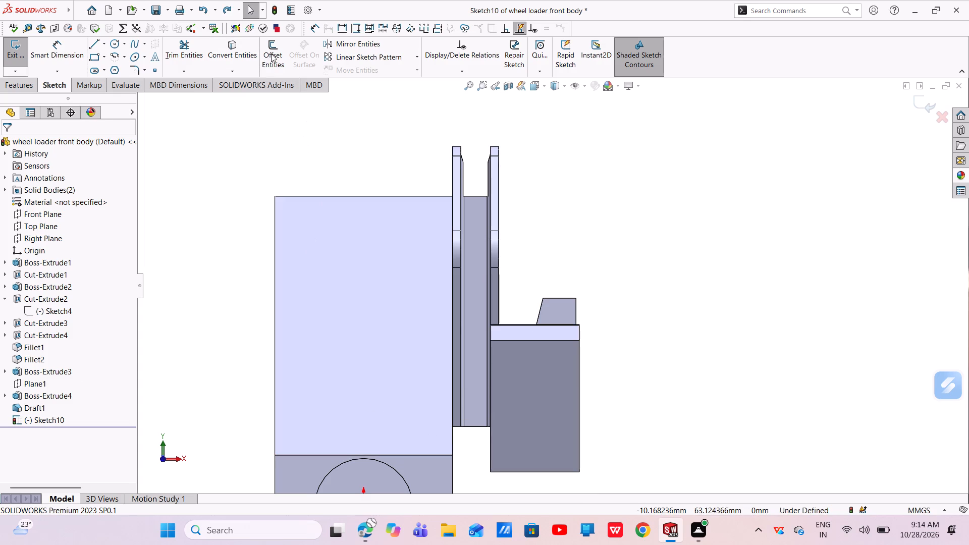
Offset all four edges of the lug's front face 0.25 mm inward, with the direction reversed.
{"action": "left_click", "coordinate": [272, 53]}
{"action": "key", "text": "BackSpace"}
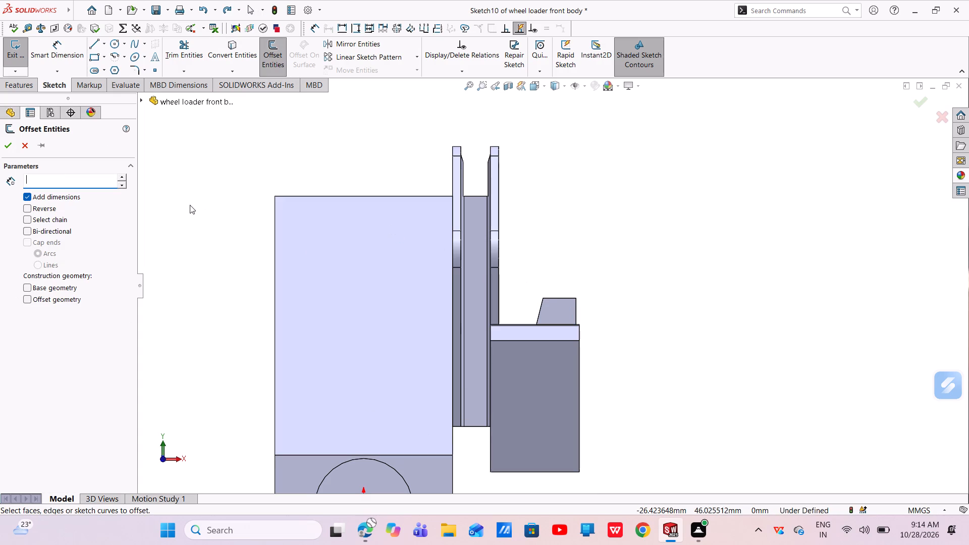
{"action": "type", "text": "0.25"}
{"action": "key", "text": "Return"}
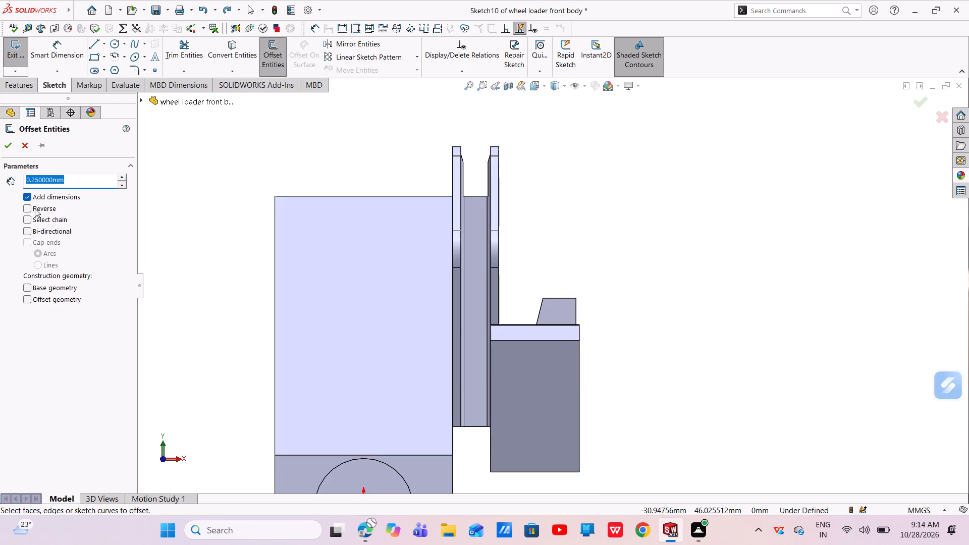
{"action": "left_click", "coordinate": [28, 220]}
{"action": "left_click", "coordinate": [29, 207]}
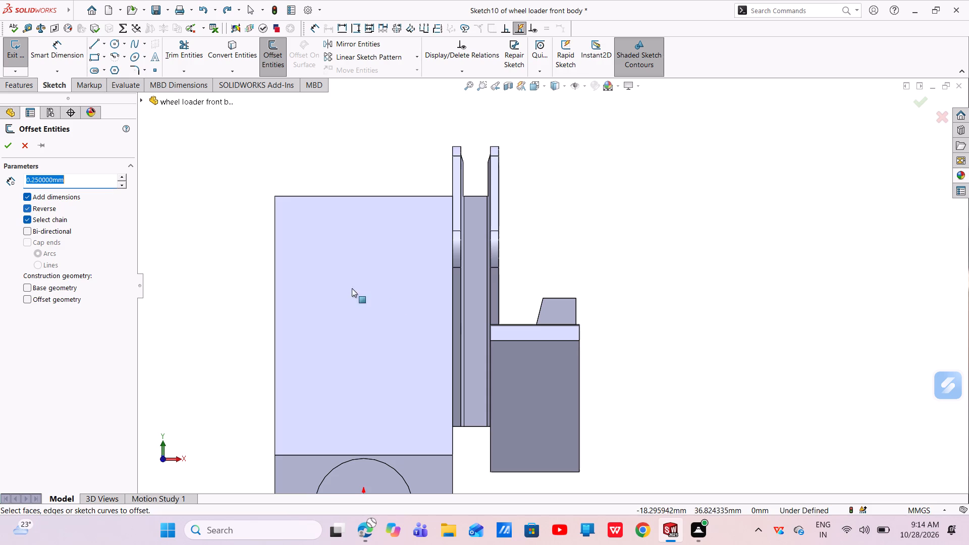
{"action": "left_click", "coordinate": [552, 298]}
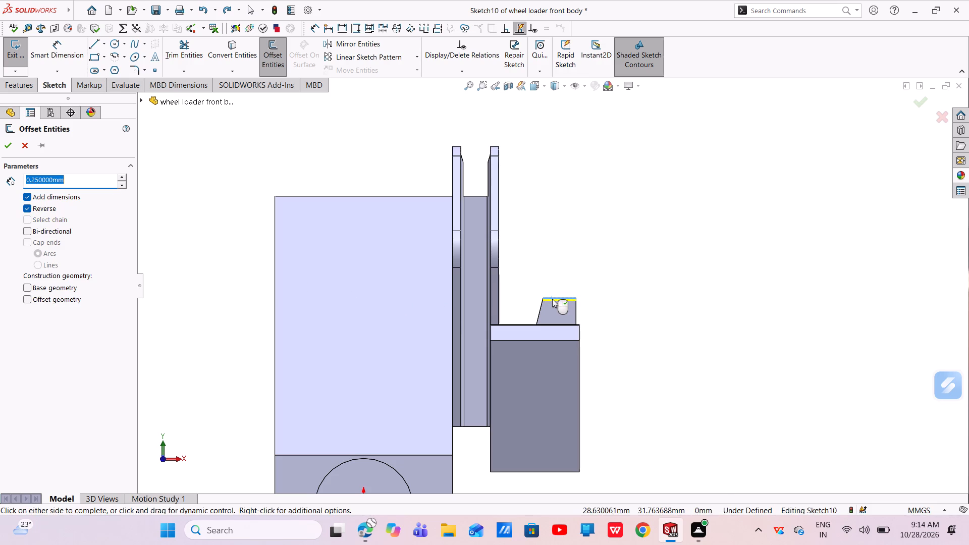
{"action": "scroll", "coordinate": [572, 308], "scroll_direction": "down", "scroll_amount": 7}
{"action": "left_click", "coordinate": [575, 309]}
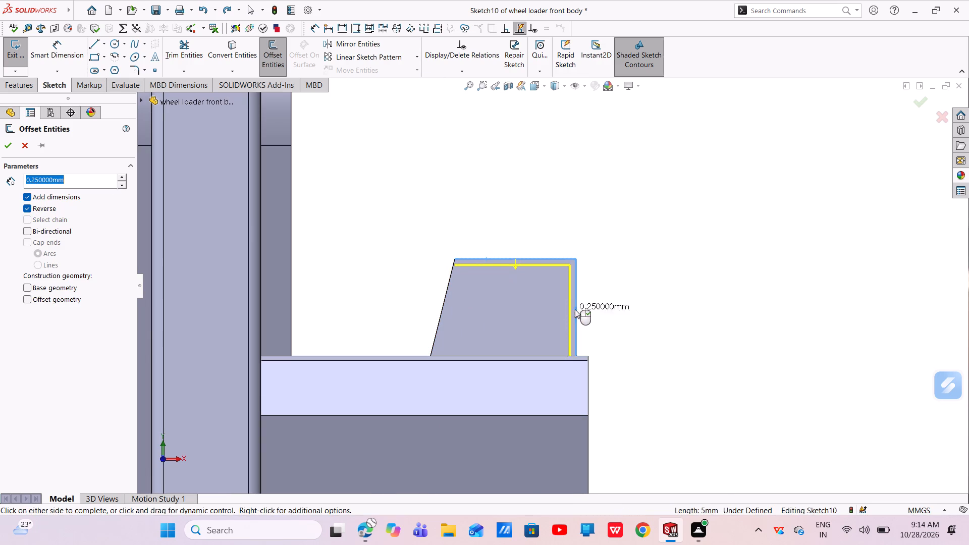
{"action": "left_click", "coordinate": [443, 308]}
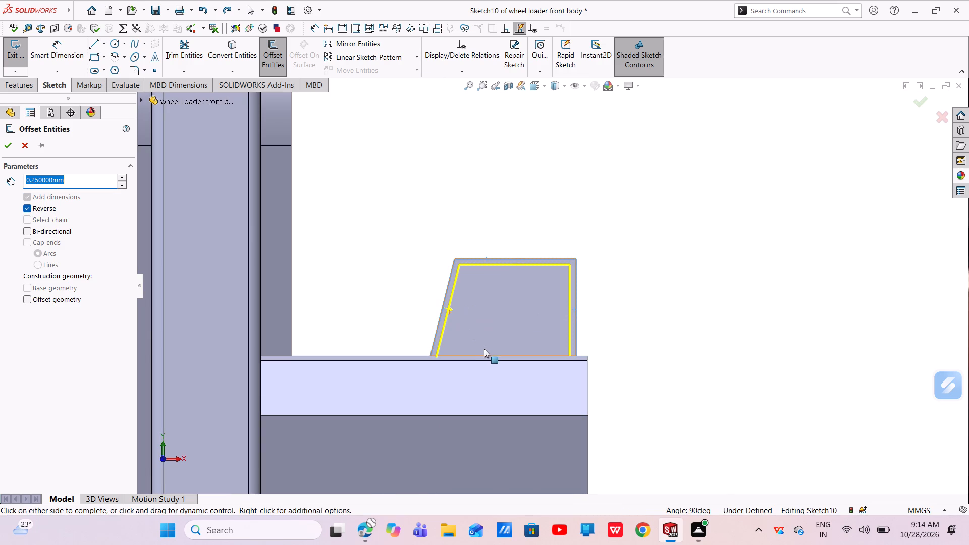
{"action": "left_click", "coordinate": [485, 355]}
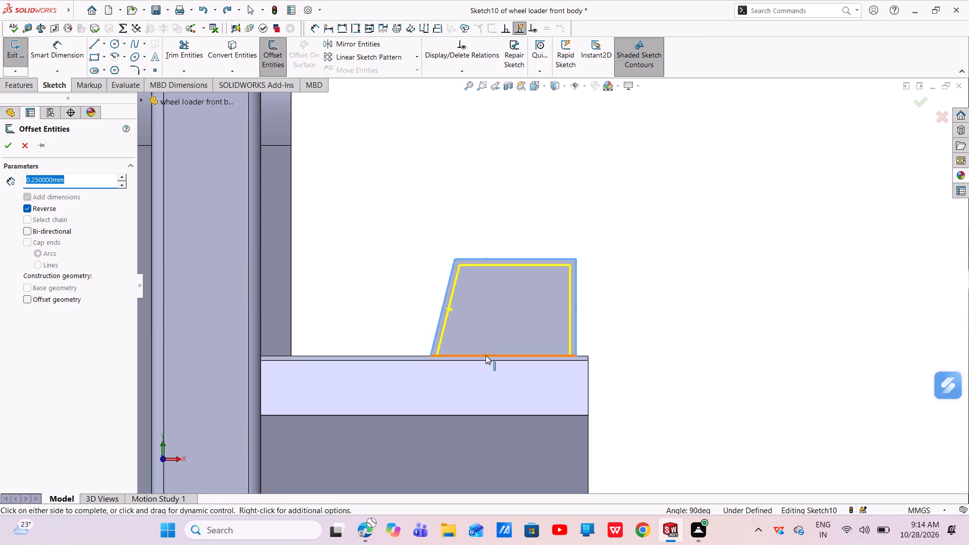
{"action": "left_click", "coordinate": [5, 148]}
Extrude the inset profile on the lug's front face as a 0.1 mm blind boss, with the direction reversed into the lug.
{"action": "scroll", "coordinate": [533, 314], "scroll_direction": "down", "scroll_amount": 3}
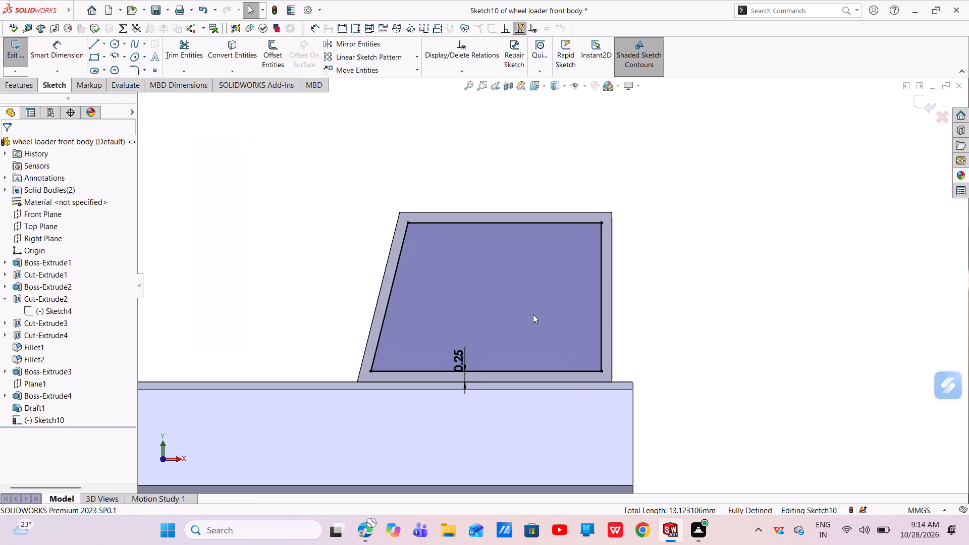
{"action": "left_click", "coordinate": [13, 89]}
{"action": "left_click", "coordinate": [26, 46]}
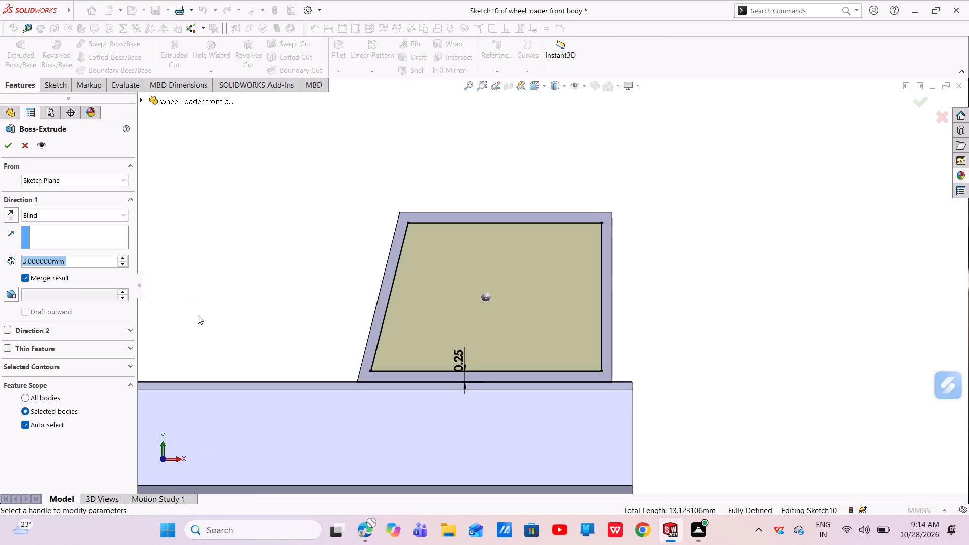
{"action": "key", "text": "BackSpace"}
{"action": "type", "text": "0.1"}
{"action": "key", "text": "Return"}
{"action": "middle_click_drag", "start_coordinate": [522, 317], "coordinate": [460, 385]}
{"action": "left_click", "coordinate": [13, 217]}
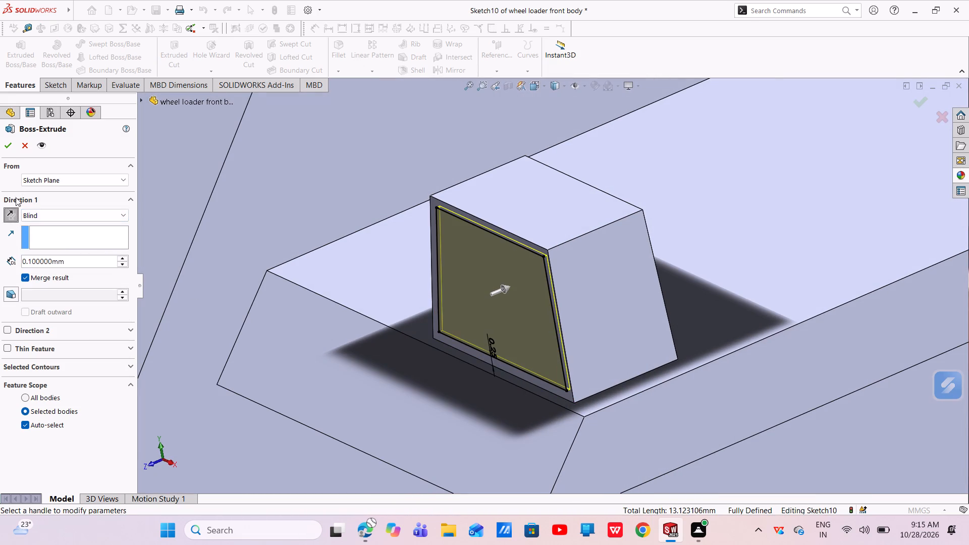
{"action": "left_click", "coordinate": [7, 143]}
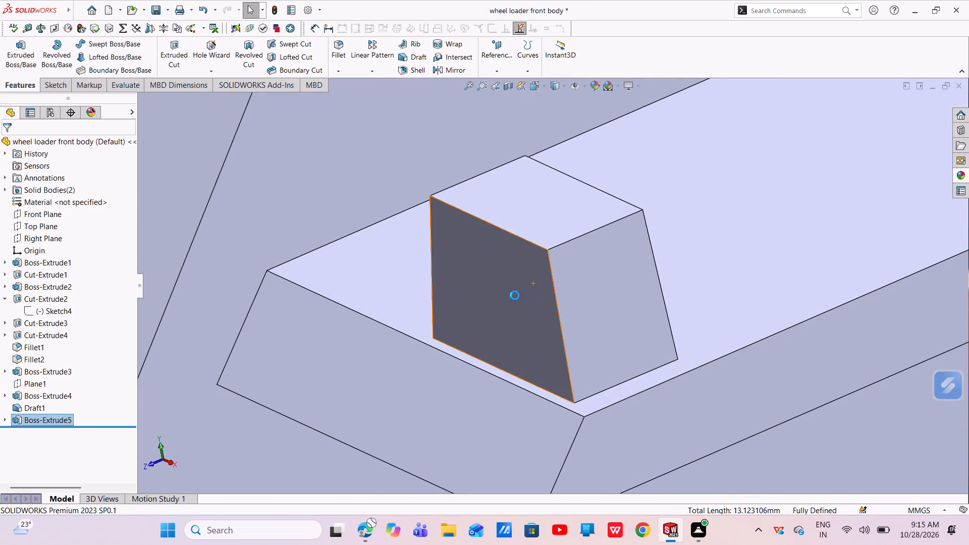
Examine the lug's front face up close and check the settings of the boss extrusion made from the inset profile.
{"action": "left_click", "coordinate": [515, 295]}
{"action": "scroll", "coordinate": [514, 296], "scroll_direction": "down", "scroll_amount": 3}
{"action": "scroll", "coordinate": [514, 296], "scroll_direction": "up", "scroll_amount": 4}
{"action": "middle_click_drag", "start_coordinate": [514, 297], "coordinate": [544, 253]}
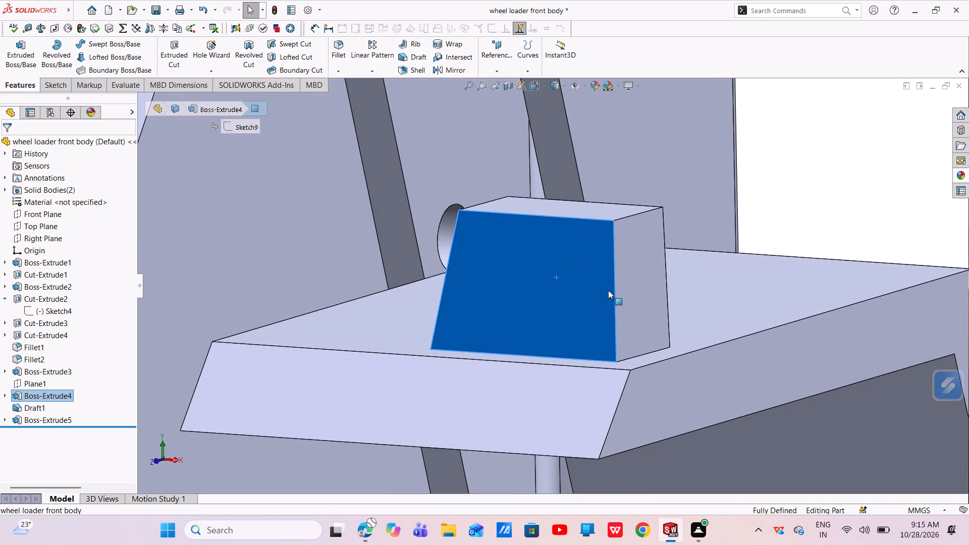
{"action": "key", "text": "Escape"}
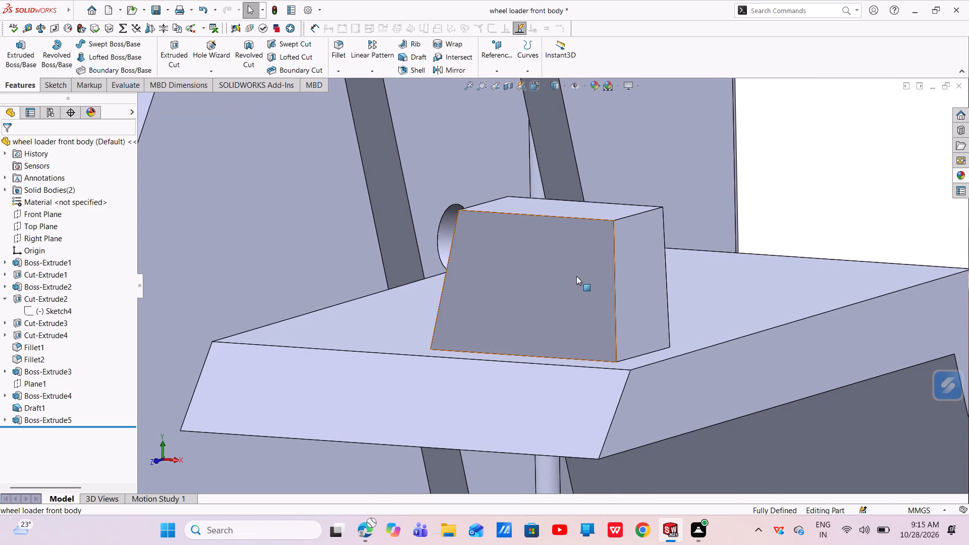
{"action": "scroll", "coordinate": [575, 275], "scroll_direction": "down", "scroll_amount": 5}
{"action": "scroll", "coordinate": [565, 299], "scroll_direction": "up", "scroll_amount": 4}
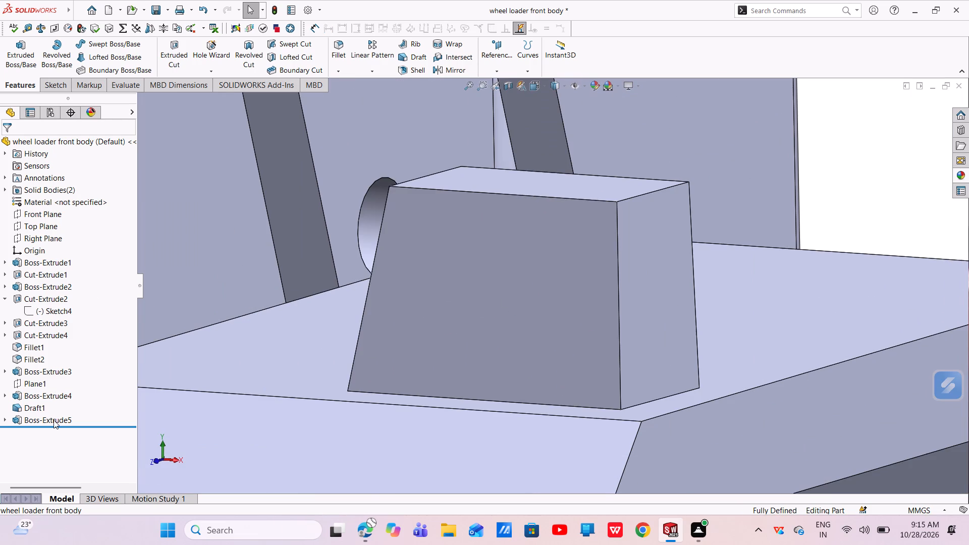
{"action": "left_click", "coordinate": [53, 420]}
{"action": "left_click", "coordinate": [61, 395]}
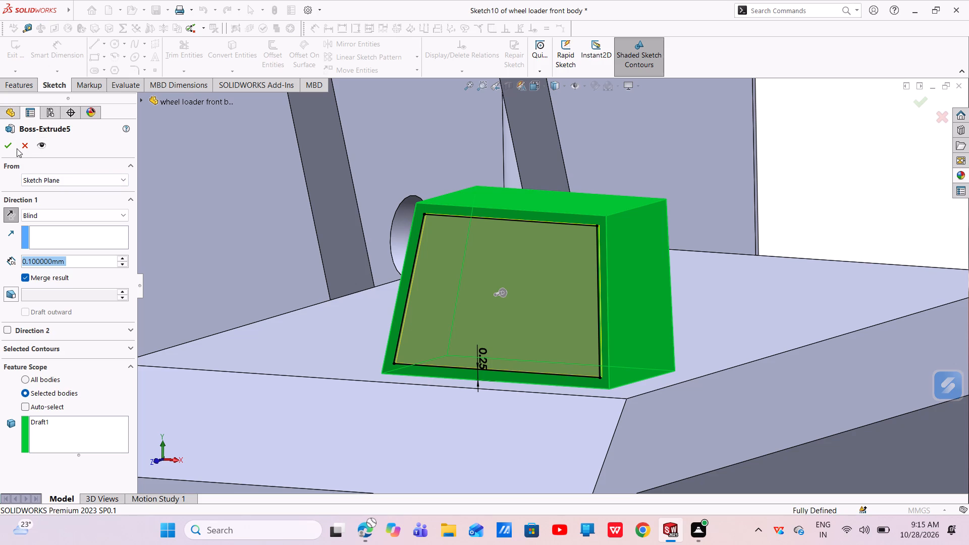
{"action": "left_click", "coordinate": [21, 147]}
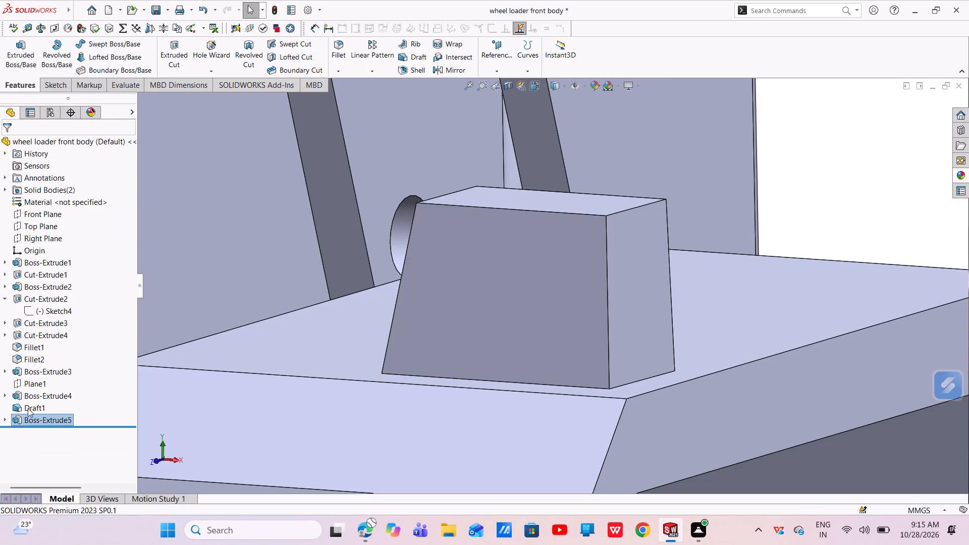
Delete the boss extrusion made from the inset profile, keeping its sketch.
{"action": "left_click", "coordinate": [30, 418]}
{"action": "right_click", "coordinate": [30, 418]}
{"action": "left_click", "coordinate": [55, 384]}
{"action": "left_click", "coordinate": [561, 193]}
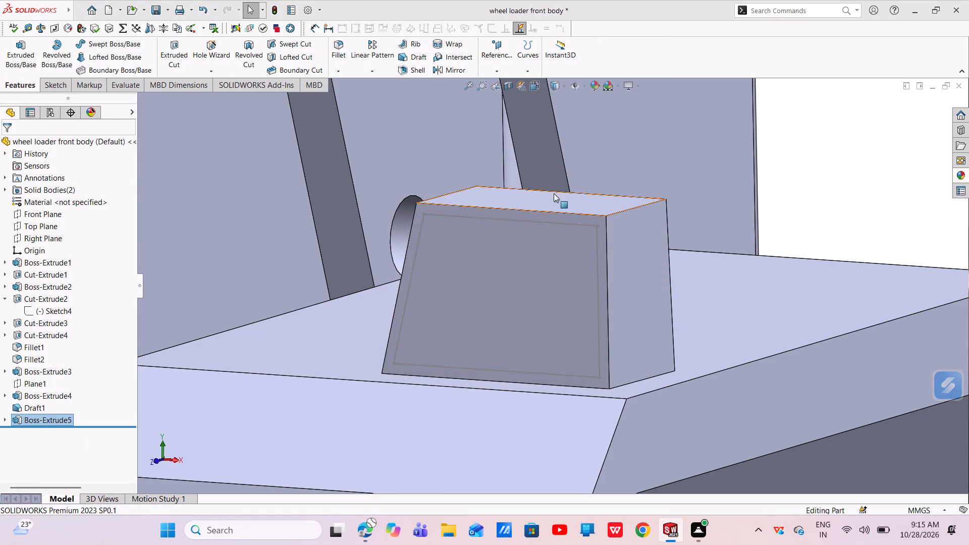
Cut the inset profile 0.1 mm blind into the lug's front face.
{"action": "left_click", "coordinate": [55, 419]}
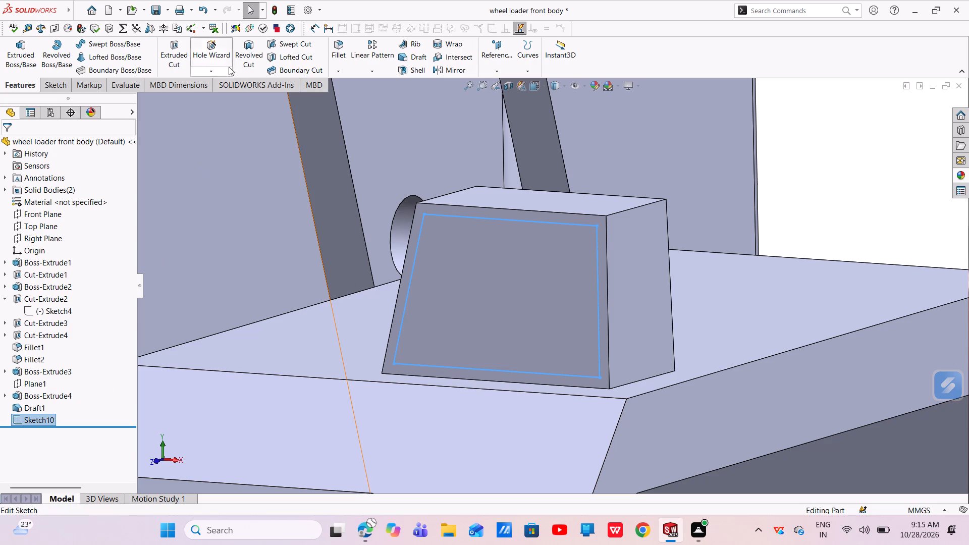
{"action": "left_click", "coordinate": [177, 49]}
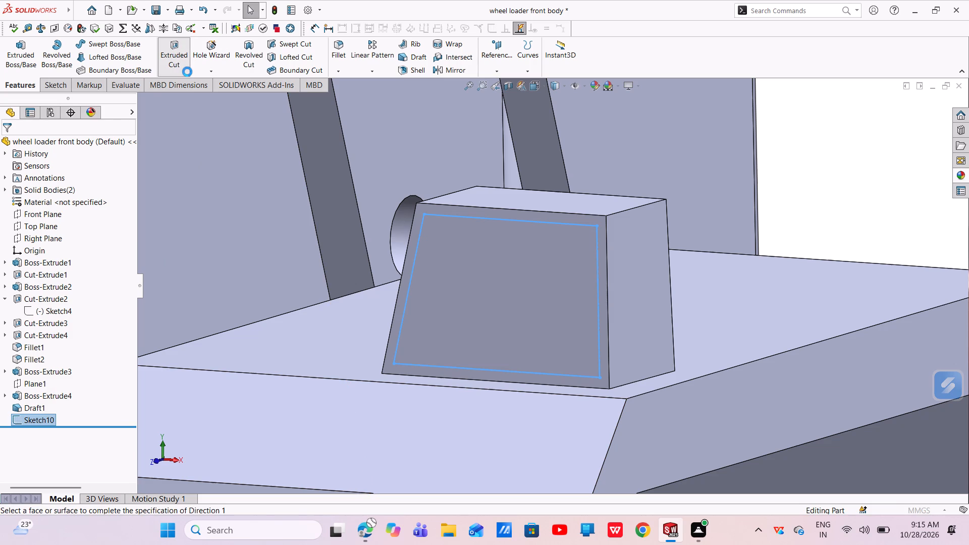
{"action": "left_click", "coordinate": [80, 215]}
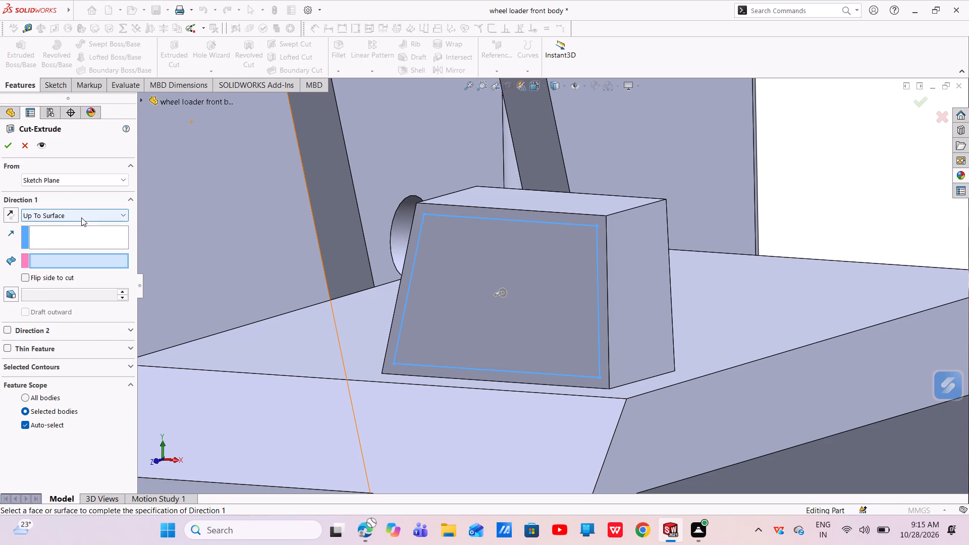
{"action": "left_click", "coordinate": [48, 236]}
{"action": "left_click", "coordinate": [48, 215]}
{"action": "left_click", "coordinate": [46, 228]}
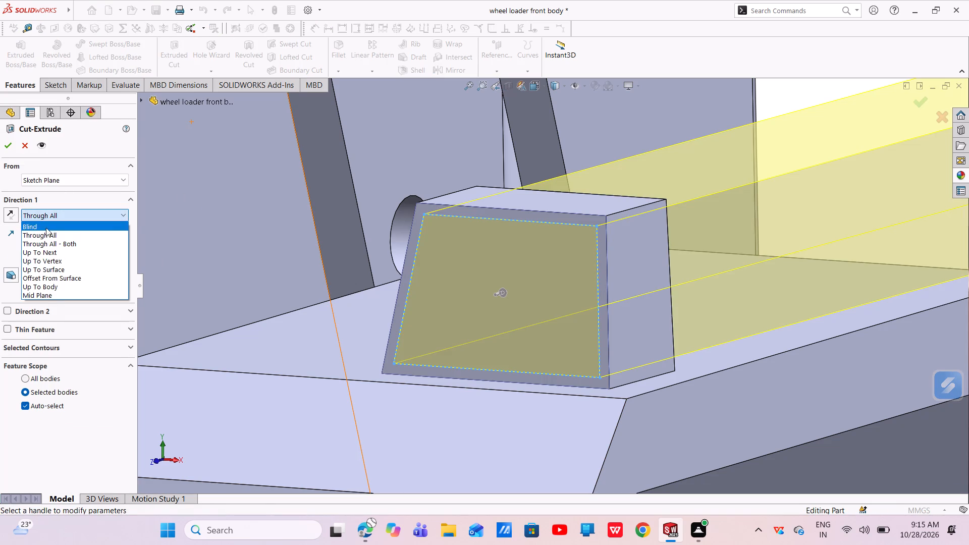
{"action": "left_click", "coordinate": [10, 142]}
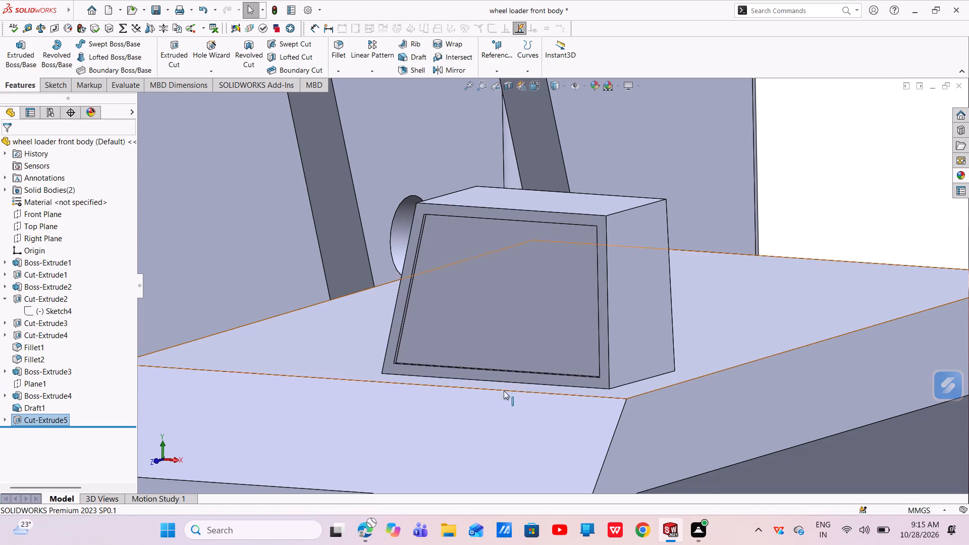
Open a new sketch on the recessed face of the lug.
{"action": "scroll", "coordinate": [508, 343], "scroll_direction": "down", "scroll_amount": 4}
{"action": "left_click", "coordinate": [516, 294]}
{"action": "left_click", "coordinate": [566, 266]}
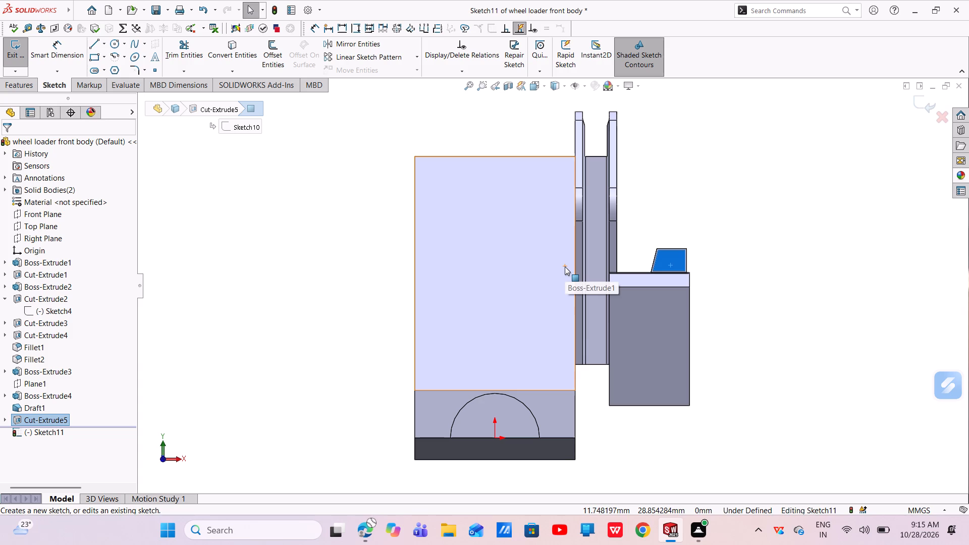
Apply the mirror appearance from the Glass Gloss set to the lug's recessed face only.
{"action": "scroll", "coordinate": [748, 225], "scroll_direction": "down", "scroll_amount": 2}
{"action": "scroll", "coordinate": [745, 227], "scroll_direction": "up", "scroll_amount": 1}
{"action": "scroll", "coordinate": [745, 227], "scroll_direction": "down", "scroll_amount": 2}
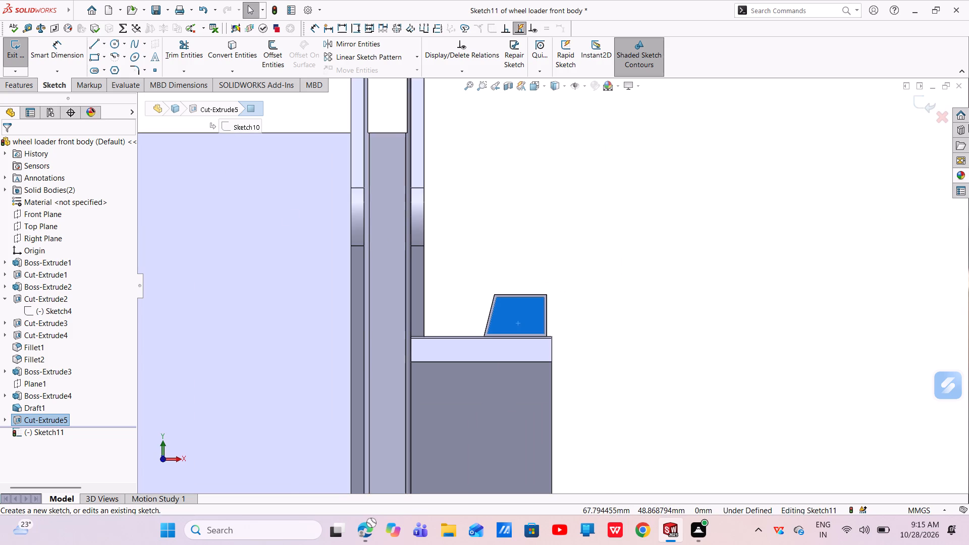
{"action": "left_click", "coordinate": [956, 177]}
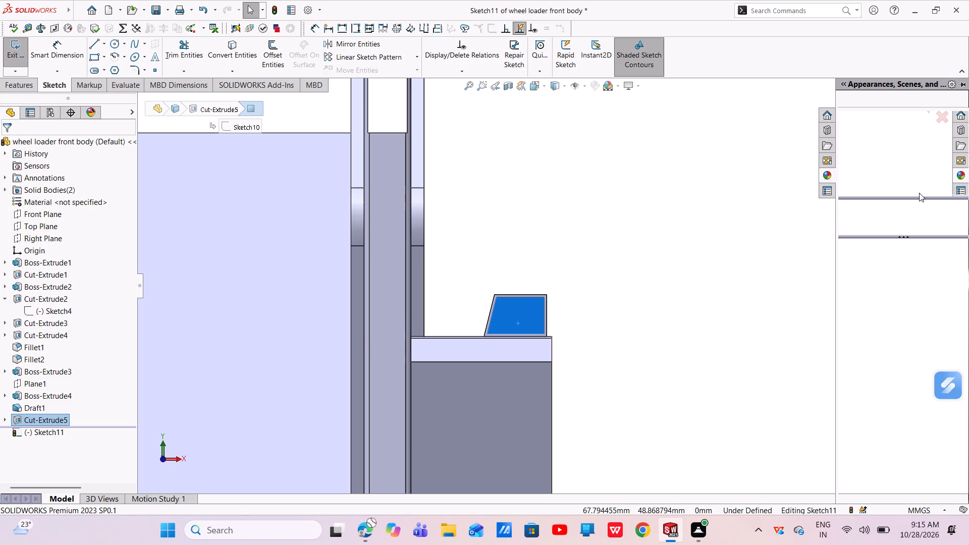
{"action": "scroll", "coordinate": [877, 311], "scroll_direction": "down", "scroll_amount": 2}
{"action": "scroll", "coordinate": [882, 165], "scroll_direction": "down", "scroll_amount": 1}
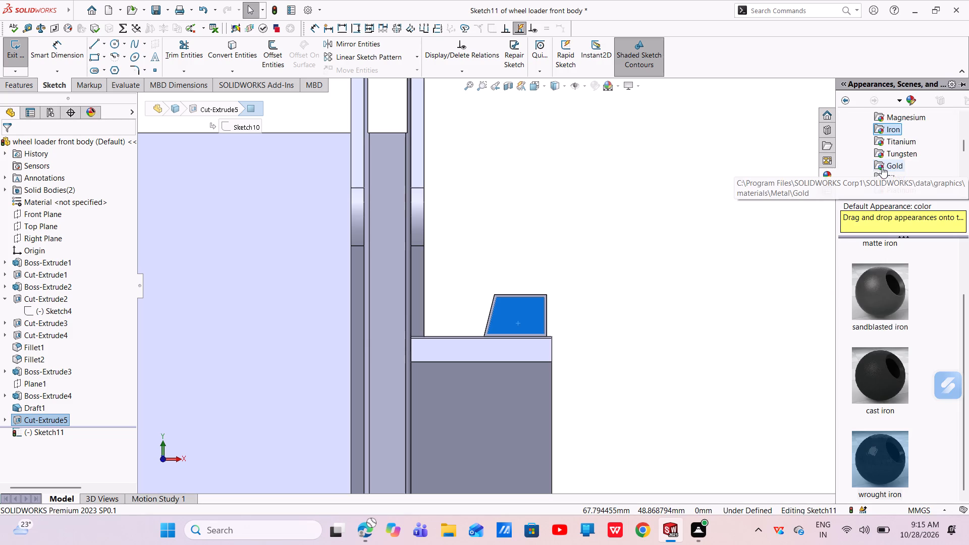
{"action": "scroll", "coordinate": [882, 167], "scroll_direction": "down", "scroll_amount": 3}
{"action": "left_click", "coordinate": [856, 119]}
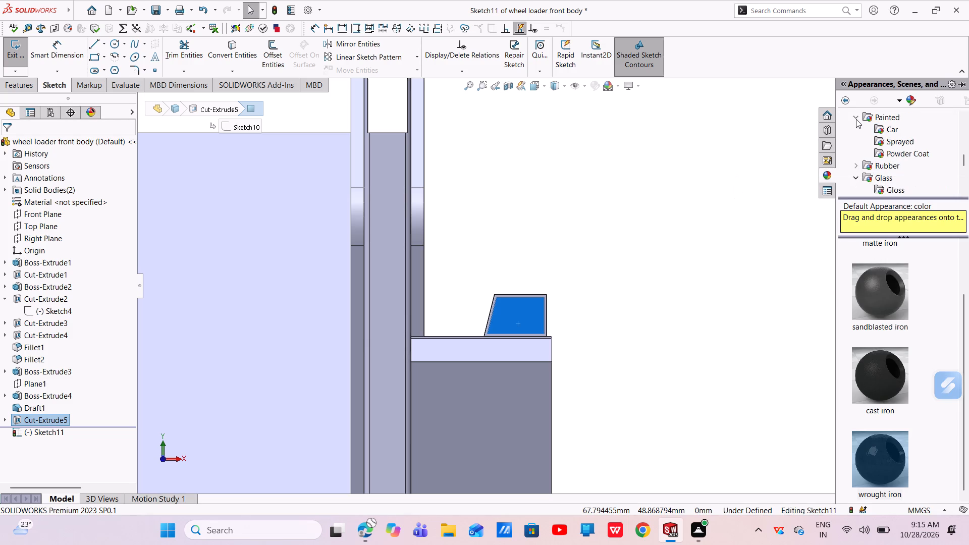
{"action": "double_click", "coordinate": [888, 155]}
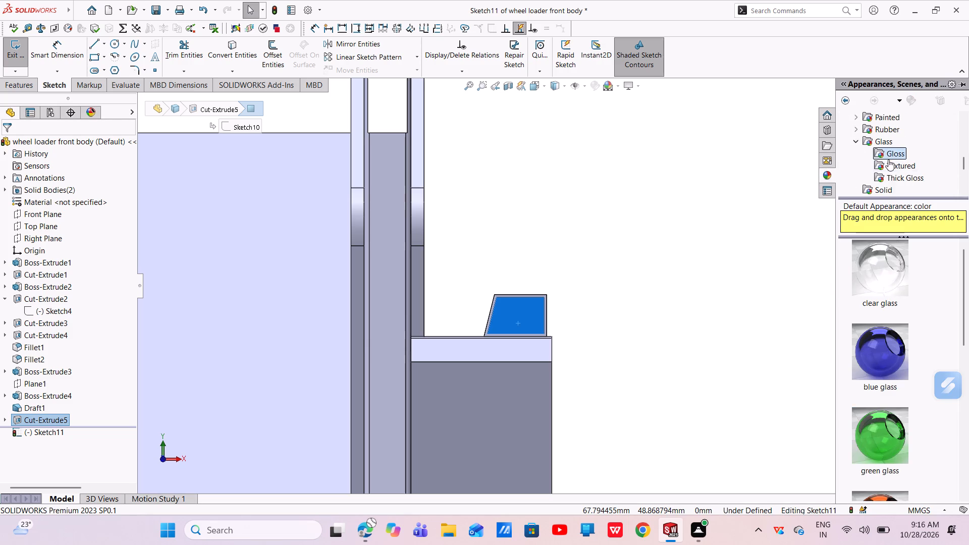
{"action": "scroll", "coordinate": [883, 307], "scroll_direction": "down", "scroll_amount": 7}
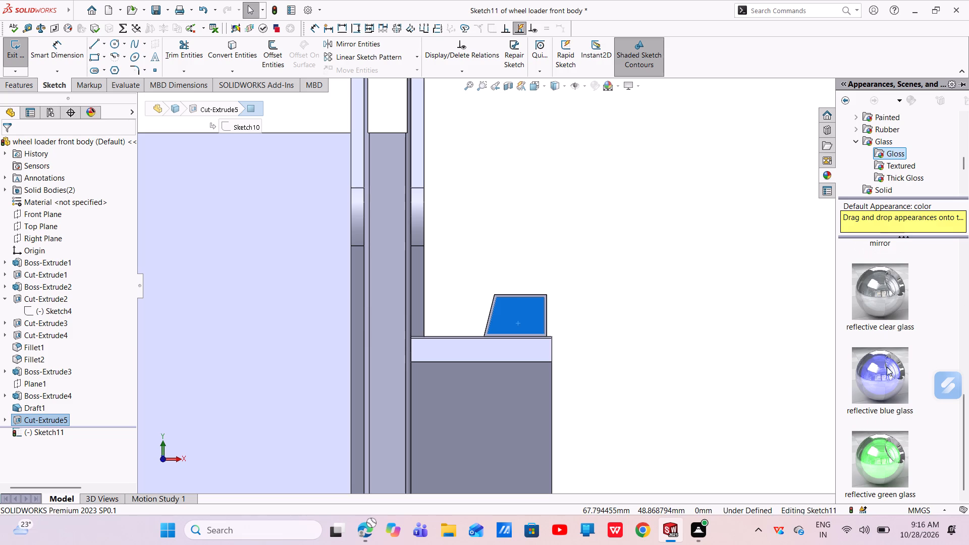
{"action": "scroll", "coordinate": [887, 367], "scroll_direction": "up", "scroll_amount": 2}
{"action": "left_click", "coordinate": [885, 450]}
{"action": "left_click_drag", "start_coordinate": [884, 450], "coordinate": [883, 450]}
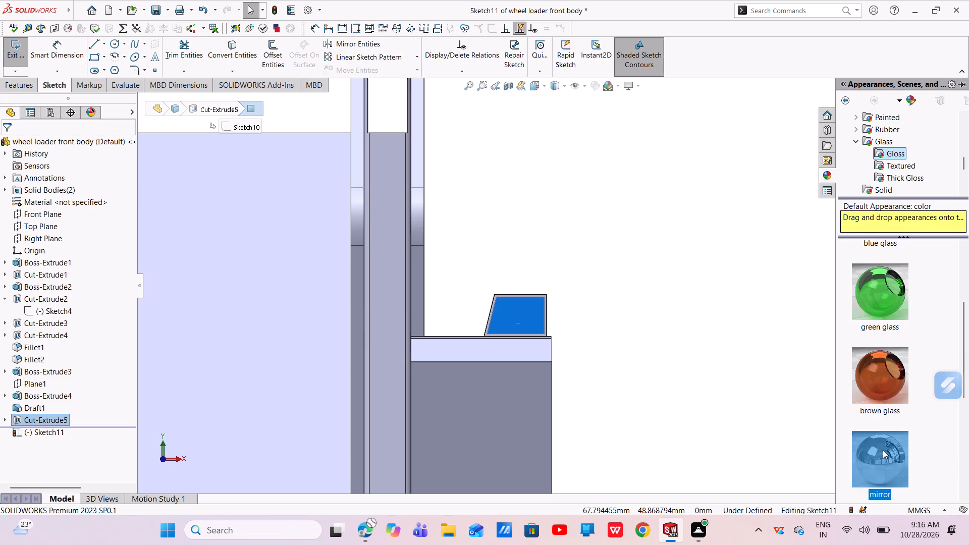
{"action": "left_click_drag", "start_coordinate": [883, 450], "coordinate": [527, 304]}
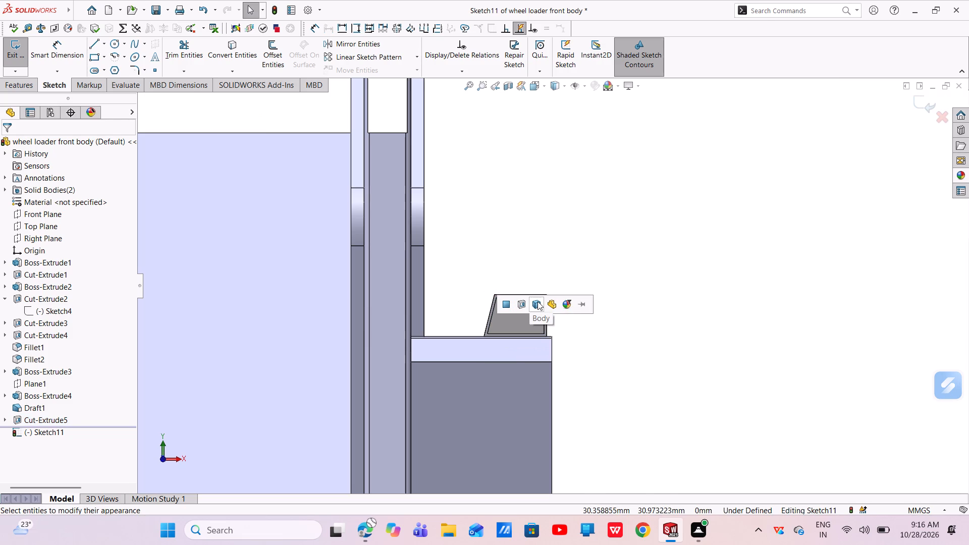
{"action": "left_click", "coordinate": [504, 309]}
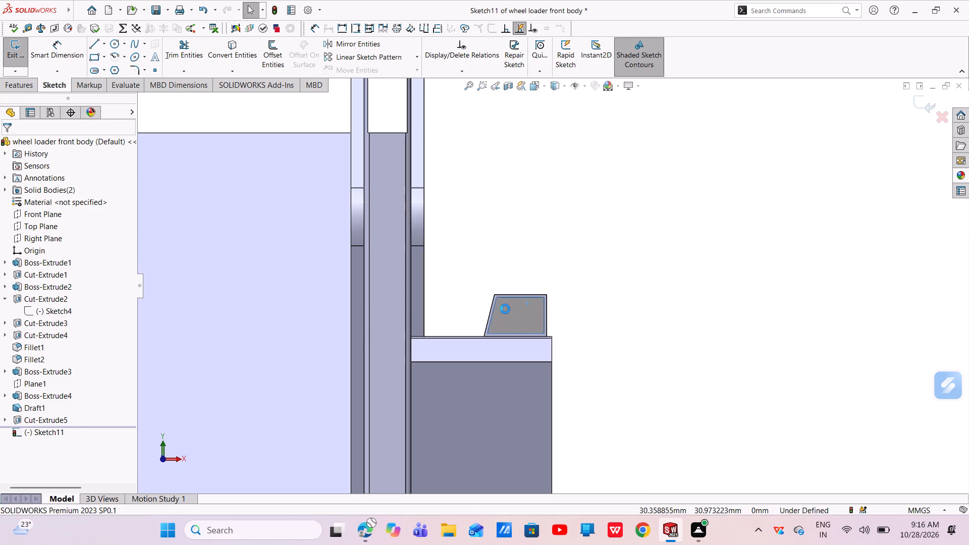
Apply an appearance from the Glass Gloss set to the lug's recessed face once more, limited to that face.
{"action": "scroll", "coordinate": [519, 313], "scroll_direction": "down", "scroll_amount": 6}
{"action": "scroll", "coordinate": [519, 313], "scroll_direction": "up", "scroll_amount": 4}
{"action": "middle_click_drag", "start_coordinate": [519, 313], "coordinate": [520, 374]}
{"action": "scroll", "coordinate": [536, 287], "scroll_direction": "down", "scroll_amount": 5}
{"action": "left_click", "coordinate": [542, 301]}
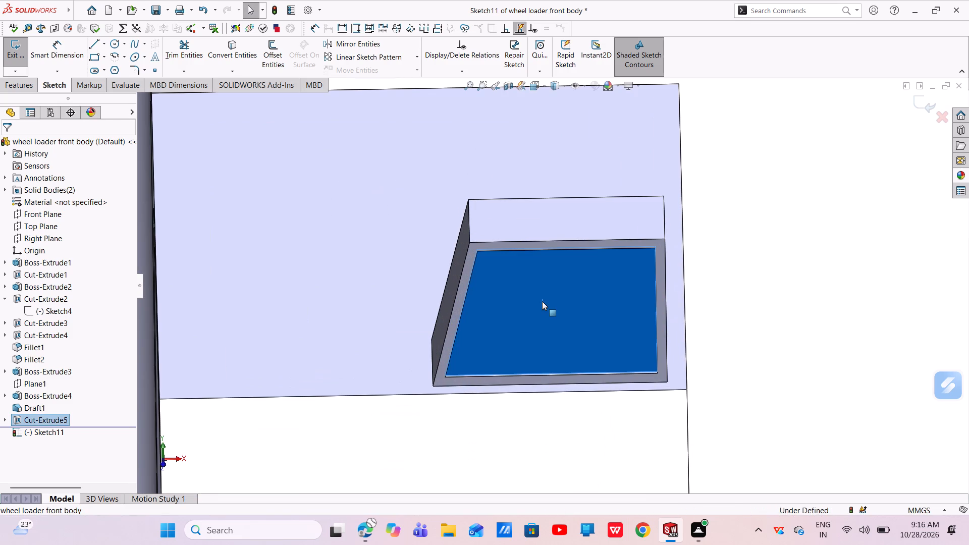
{"action": "left_click", "coordinate": [958, 176]}
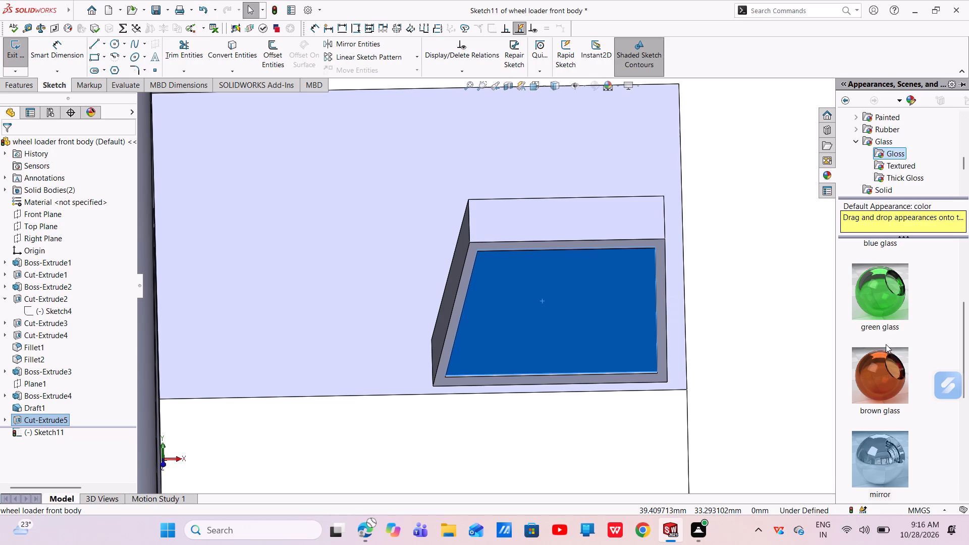
{"action": "scroll", "coordinate": [900, 337], "scroll_direction": "up", "scroll_amount": 2}
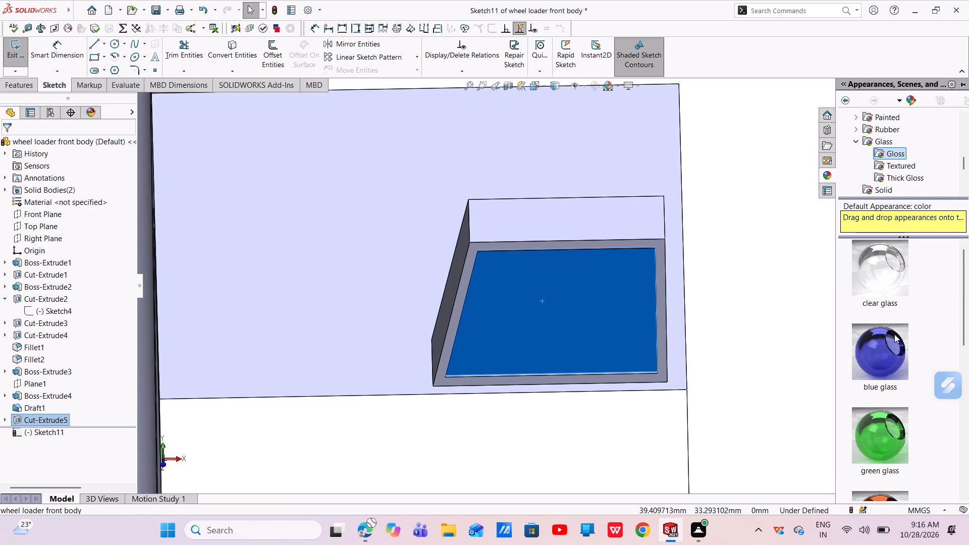
{"action": "scroll", "coordinate": [892, 333], "scroll_direction": "down", "scroll_amount": 10}
{"action": "scroll", "coordinate": [891, 334], "scroll_direction": "up", "scroll_amount": 1}
{"action": "left_click_drag", "start_coordinate": [889, 334], "coordinate": [583, 322]}
{"action": "left_click", "coordinate": [582, 319]}
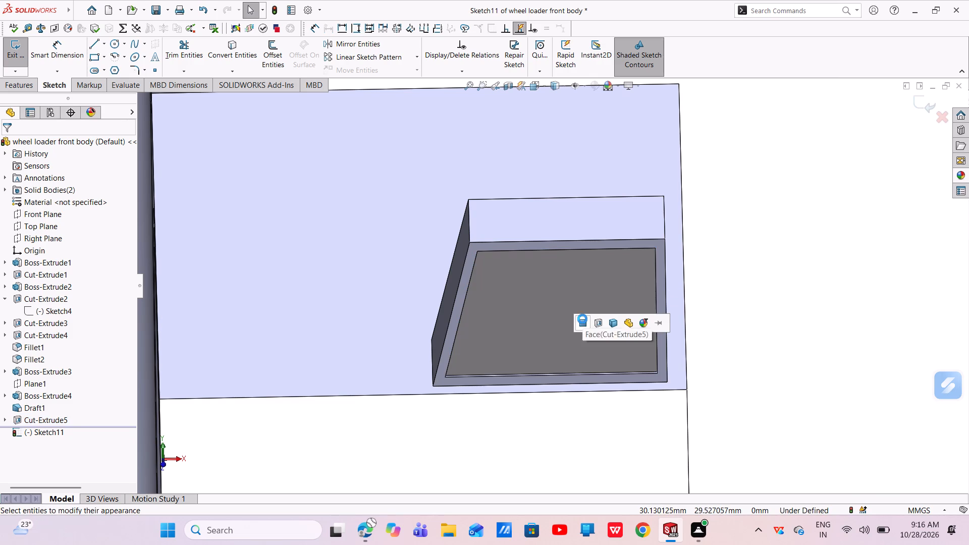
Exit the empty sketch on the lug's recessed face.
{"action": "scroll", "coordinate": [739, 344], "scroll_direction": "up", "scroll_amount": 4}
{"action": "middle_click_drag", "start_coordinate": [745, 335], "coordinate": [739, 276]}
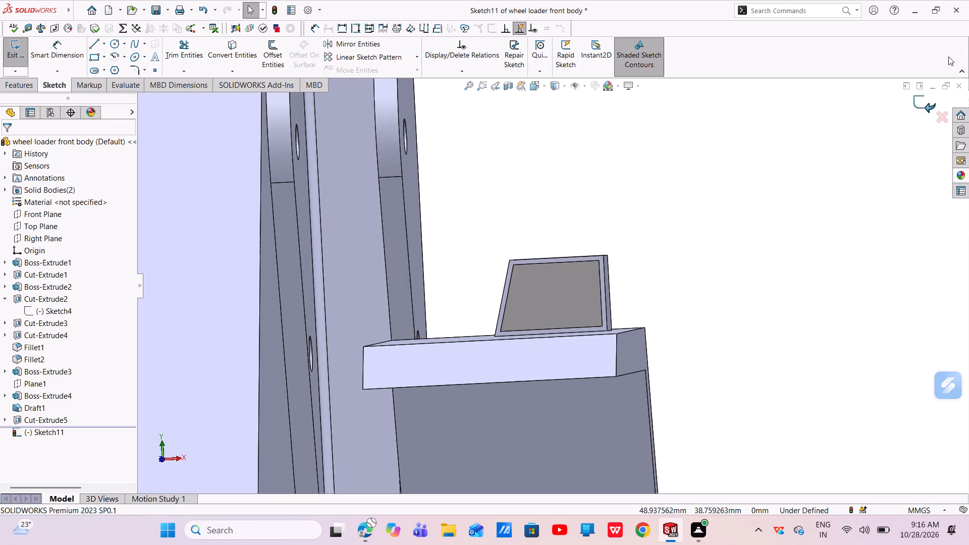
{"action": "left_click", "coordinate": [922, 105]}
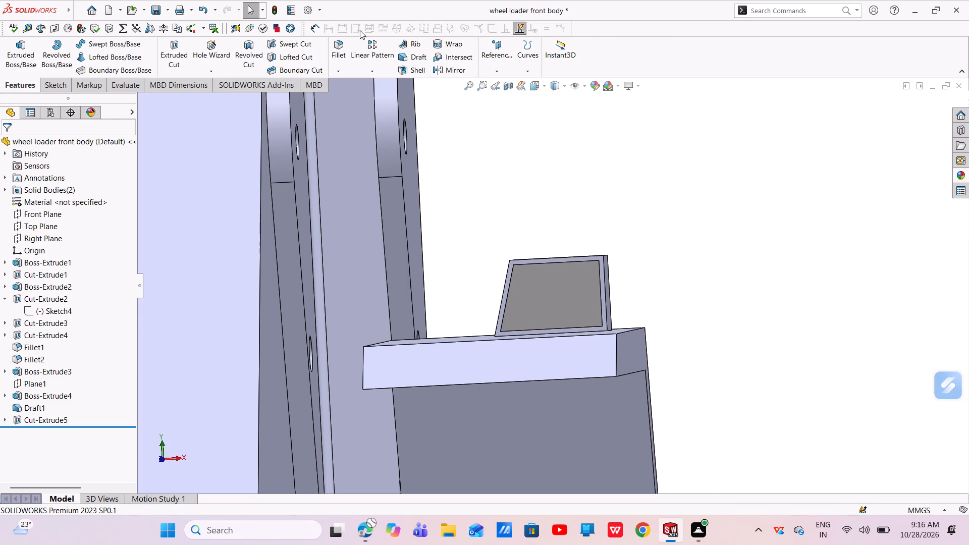
Fillet seven outer edges of the drafted lug with a 0.15 mm radius, including the front and rear vertical edges and top edges.
{"action": "left_click", "coordinate": [341, 45]}
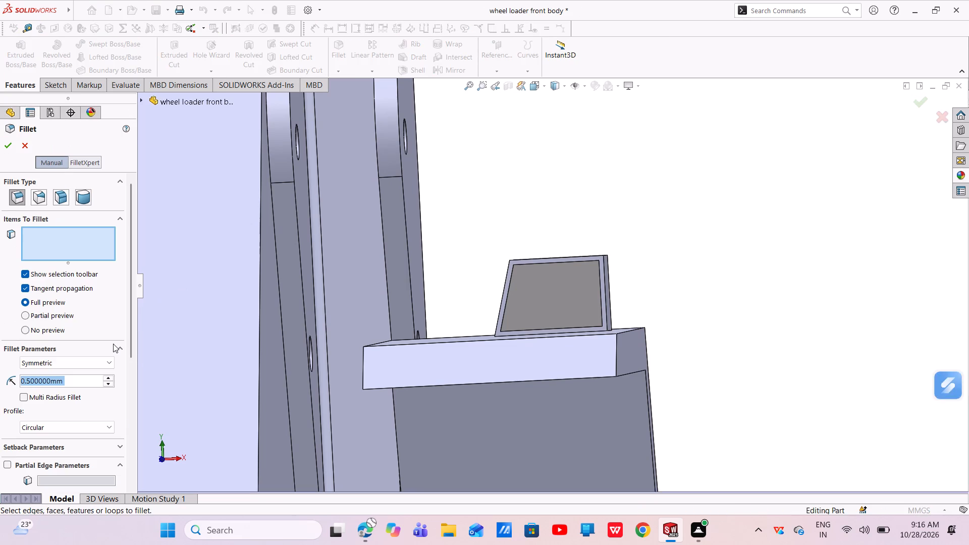
{"action": "key", "text": "BackSpace"}
{"action": "type", "text": "0.15"}
{"action": "key", "text": "Return"}
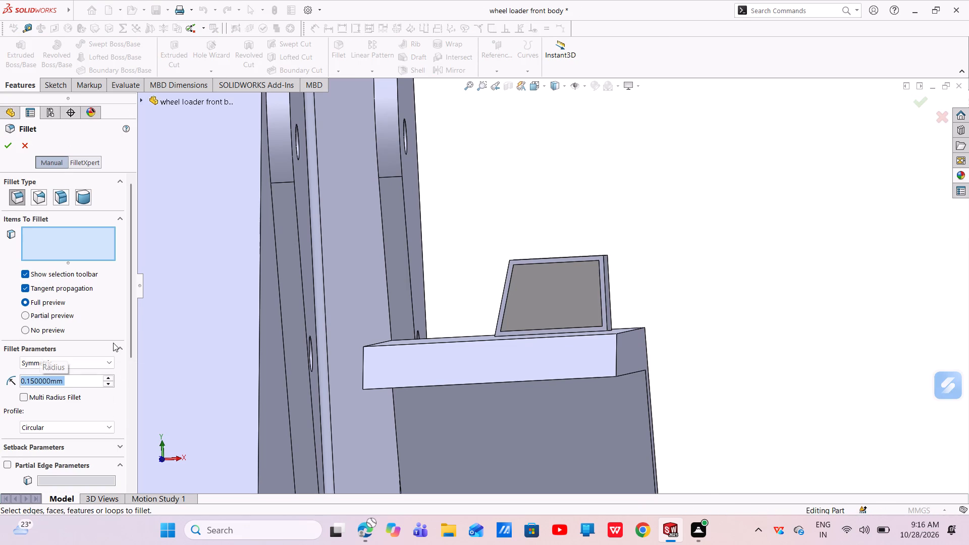
{"action": "scroll", "coordinate": [541, 304], "scroll_direction": "down", "scroll_amount": 4}
{"action": "middle_click_drag", "start_coordinate": [537, 302], "coordinate": [473, 310]}
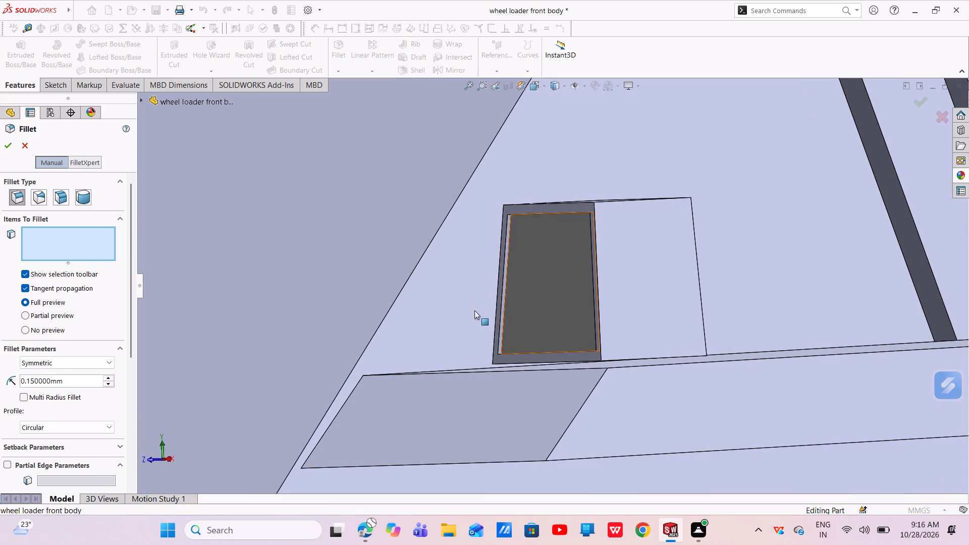
{"action": "left_click", "coordinate": [595, 238]}
{"action": "scroll", "coordinate": [639, 306], "scroll_direction": "up", "scroll_amount": 2}
{"action": "middle_click_drag", "start_coordinate": [629, 307], "coordinate": [580, 320]}
{"action": "left_click", "coordinate": [654, 272]}
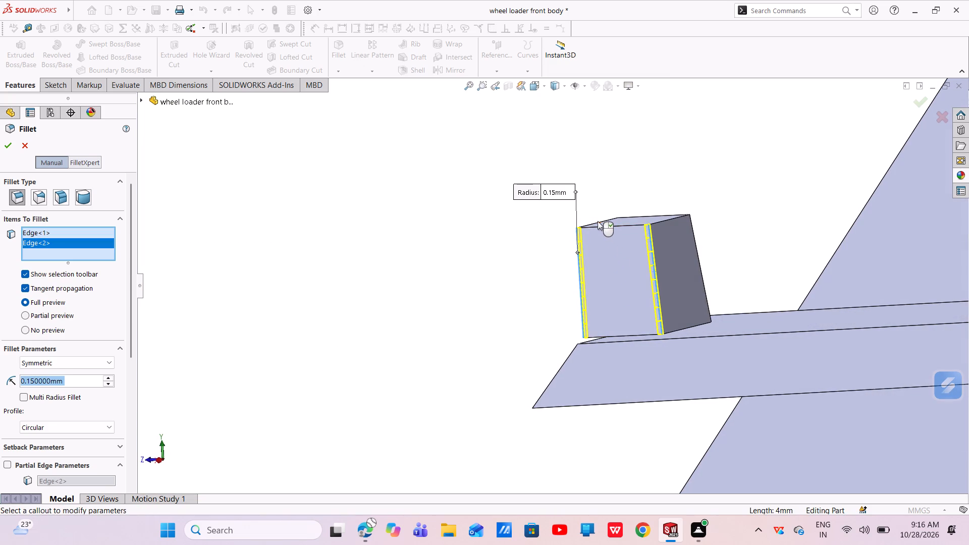
{"action": "left_click", "coordinate": [604, 226]}
{"action": "scroll", "coordinate": [616, 345], "scroll_direction": "down", "scroll_amount": 5}
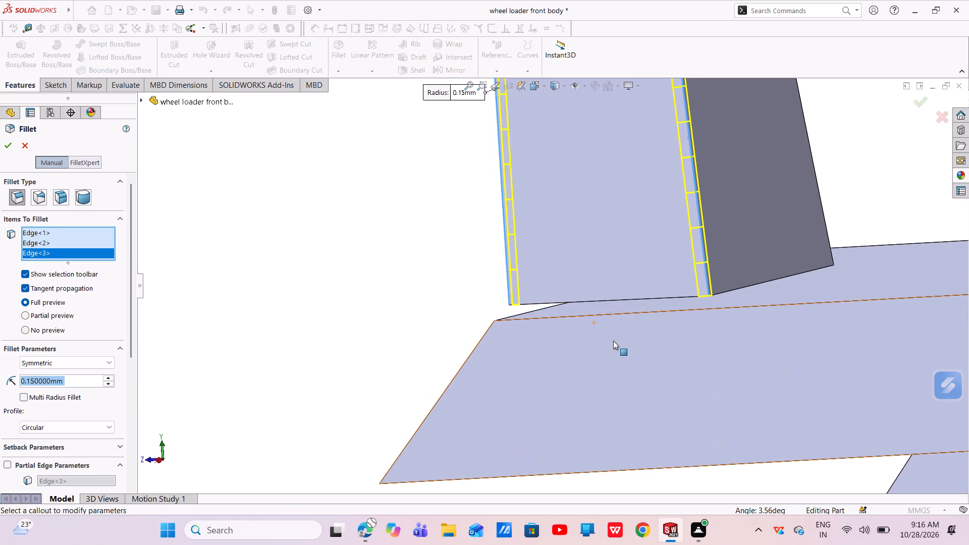
{"action": "scroll", "coordinate": [606, 300], "scroll_direction": "up", "scroll_amount": 4}
{"action": "middle_click_drag", "start_coordinate": [626, 231], "coordinate": [578, 232]}
{"action": "scroll", "coordinate": [668, 202], "scroll_direction": "down", "scroll_amount": 4}
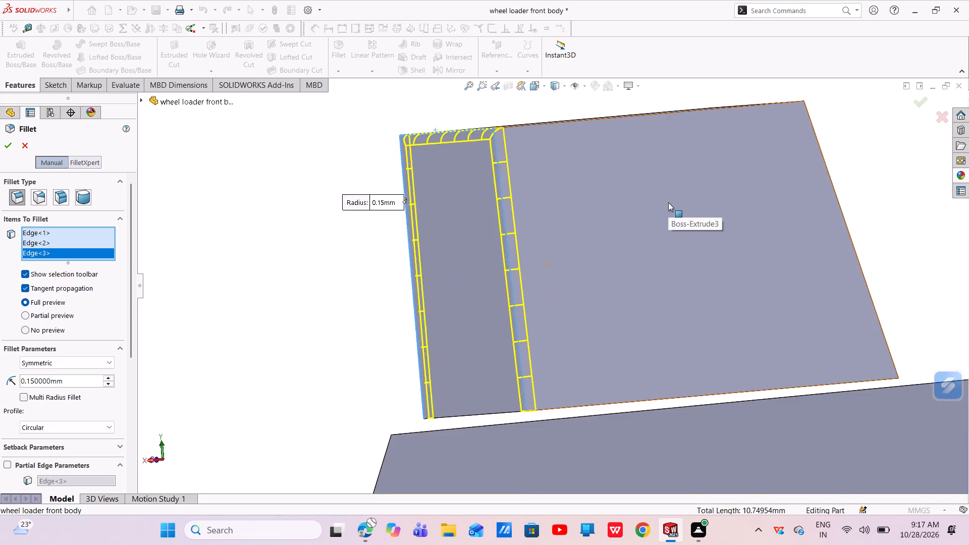
{"action": "scroll", "coordinate": [668, 202], "scroll_direction": "up", "scroll_amount": 4}
{"action": "middle_click_drag", "start_coordinate": [670, 214], "coordinate": [607, 285]}
{"action": "scroll", "coordinate": [687, 265], "scroll_direction": "up", "scroll_amount": 3}
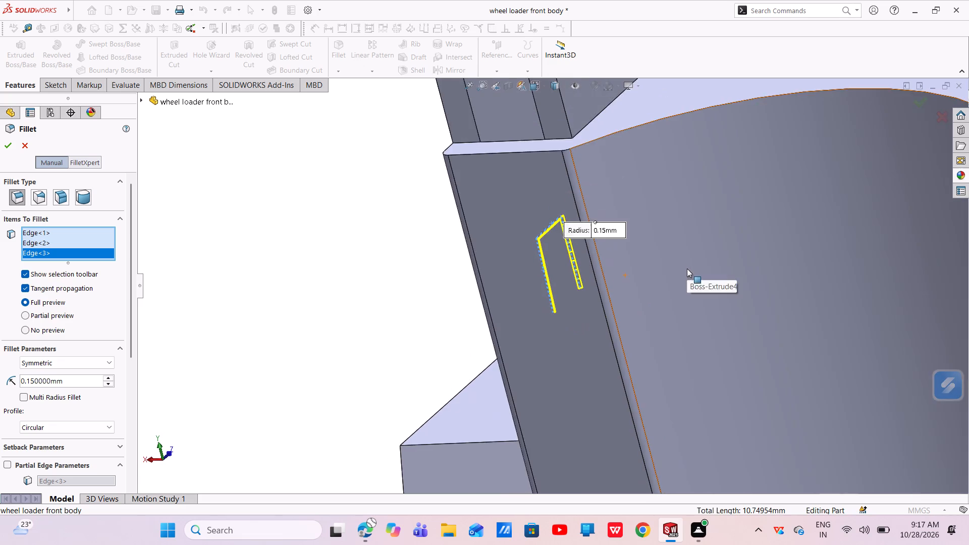
{"action": "scroll", "coordinate": [687, 270], "scroll_direction": "up", "scroll_amount": 9}
{"action": "middle_click_drag", "start_coordinate": [738, 272], "coordinate": [665, 336]}
{"action": "scroll", "coordinate": [665, 336], "scroll_direction": "down", "scroll_amount": 1}
{"action": "scroll", "coordinate": [654, 251], "scroll_direction": "down", "scroll_amount": 6}
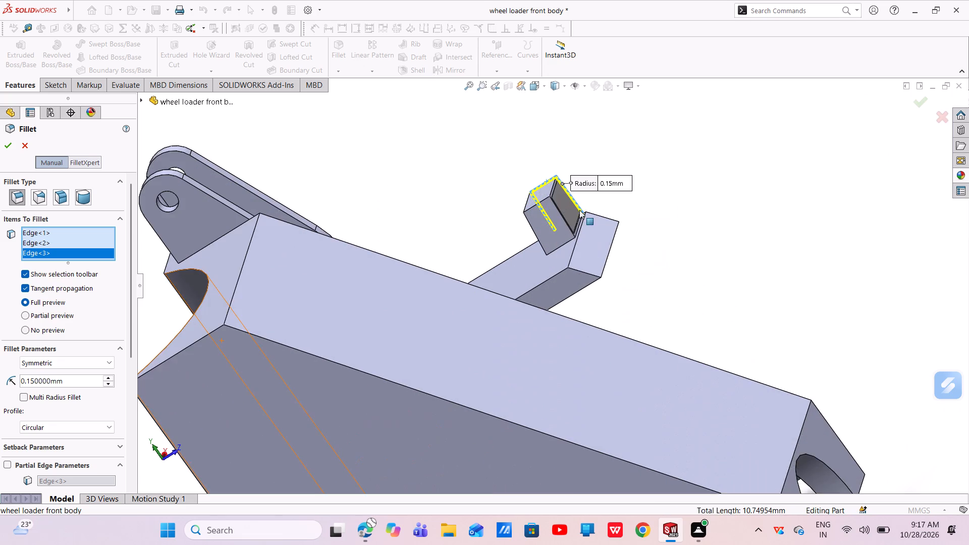
{"action": "left_click", "coordinate": [533, 204]}
{"action": "left_click", "coordinate": [502, 227]}
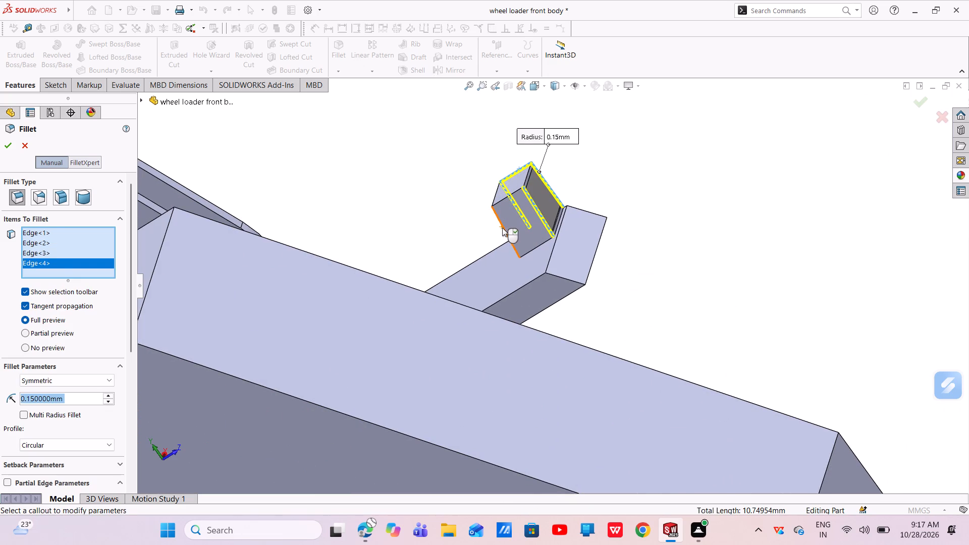
{"action": "scroll", "coordinate": [497, 194], "scroll_direction": "down", "scroll_amount": 6}
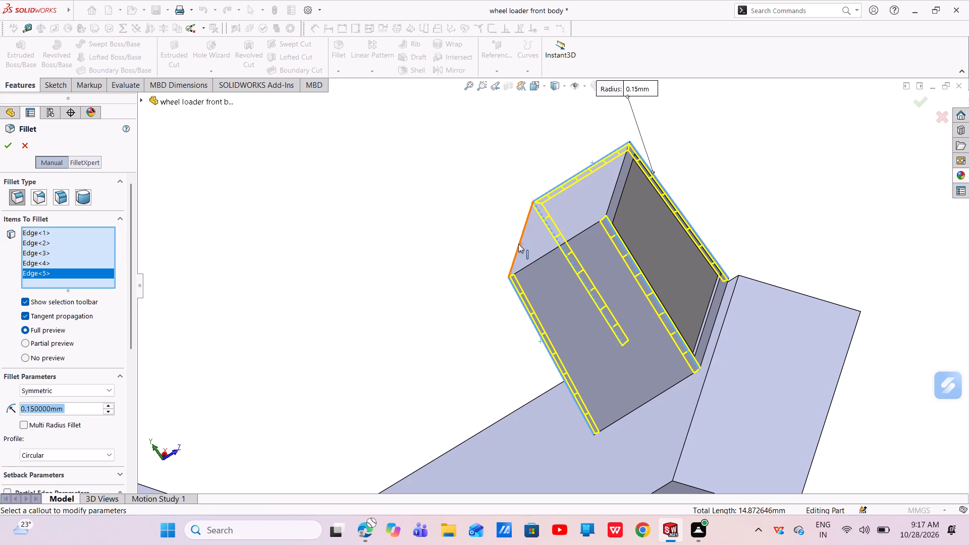
{"action": "left_click", "coordinate": [518, 244]}
{"action": "left_click", "coordinate": [612, 194]}
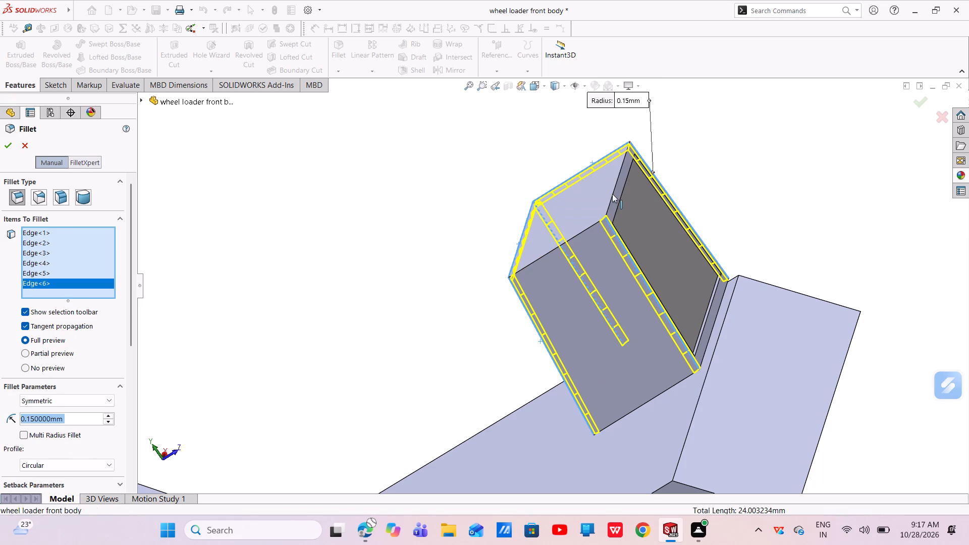
{"action": "left_click", "coordinate": [4, 151]}
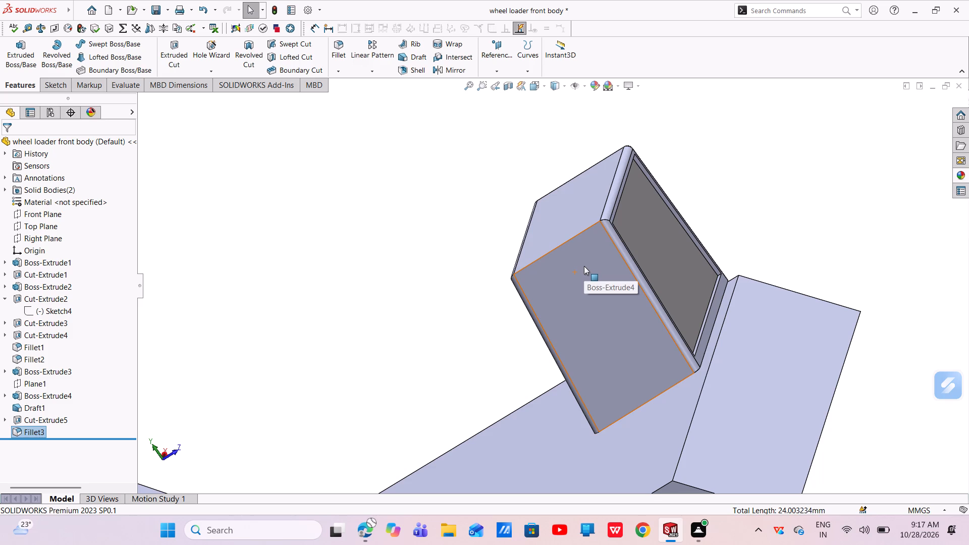
Open a new sketch on the outer side face of the upright plate with the three pin holes.
{"action": "scroll", "coordinate": [631, 296], "scroll_direction": "up", "scroll_amount": 10}
{"action": "middle_click_drag", "start_coordinate": [610, 335], "coordinate": [559, 361]}
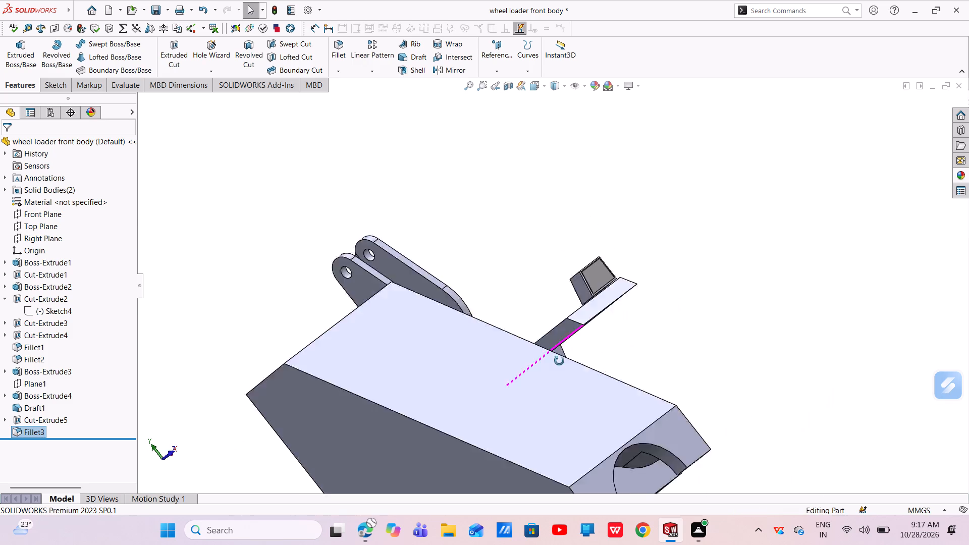
{"action": "middle_click_drag", "start_coordinate": [559, 361], "coordinate": [416, 448]}
{"action": "left_click", "coordinate": [722, 234]}
{"action": "left_click", "coordinate": [770, 204]}
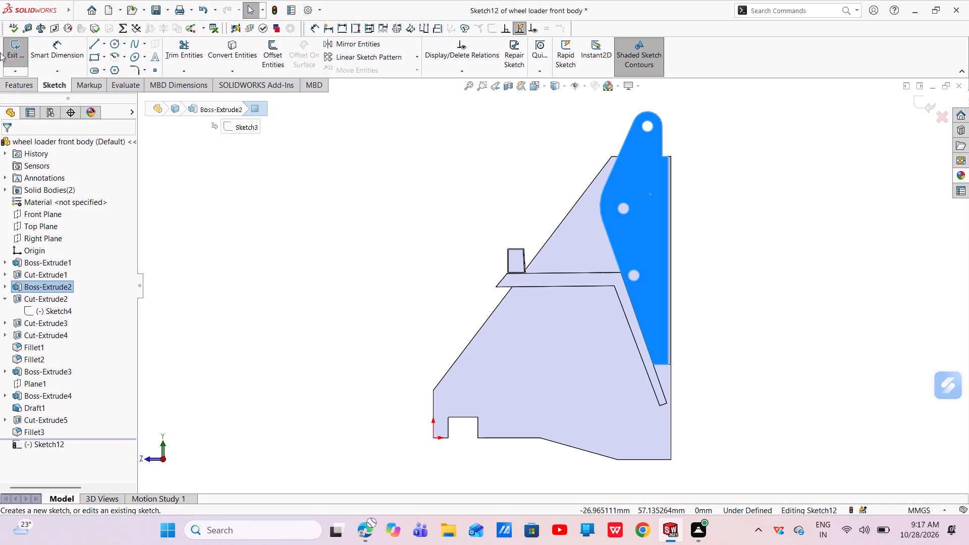
Draw a vertical construction centerline upward from the centre of the plate's middle hole.
{"action": "left_click", "coordinate": [104, 43]}
{"action": "left_click", "coordinate": [111, 68]}
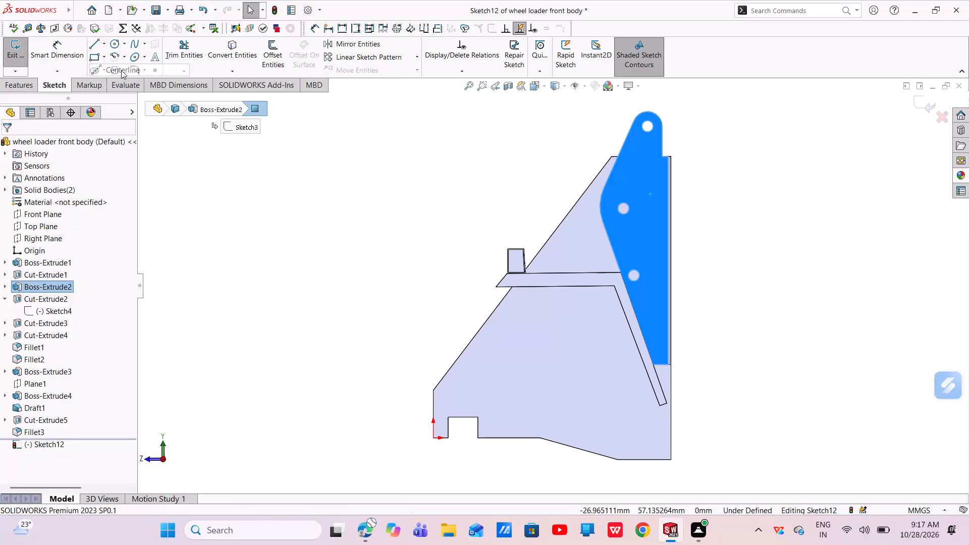
{"action": "scroll", "coordinate": [549, 171], "scroll_direction": "down", "scroll_amount": 6}
{"action": "scroll", "coordinate": [706, 274], "scroll_direction": "up", "scroll_amount": 3}
{"action": "scroll", "coordinate": [756, 297], "scroll_direction": "down", "scroll_amount": 4}
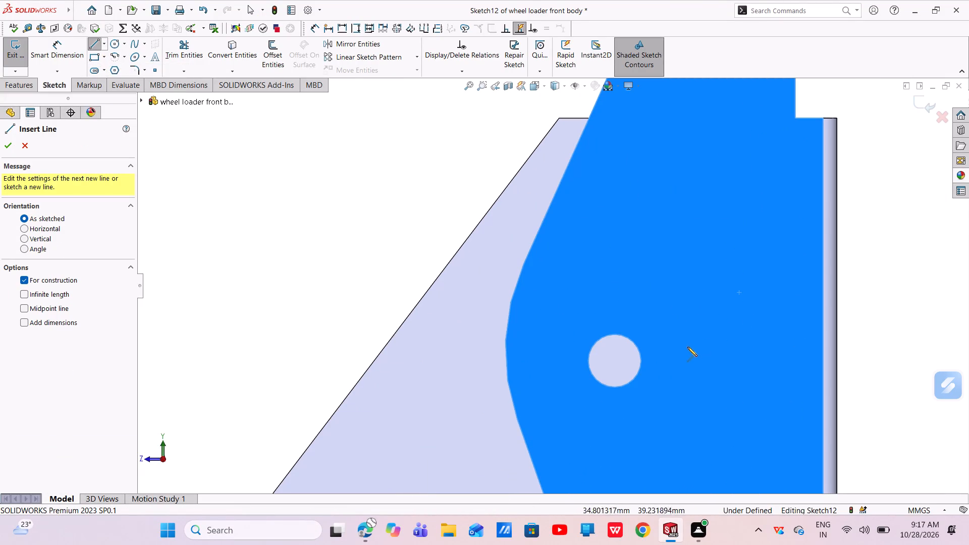
{"action": "left_click", "coordinate": [613, 361]}
{"action": "left_click", "coordinate": [614, 239]}
{"action": "right_click", "coordinate": [613, 239]}
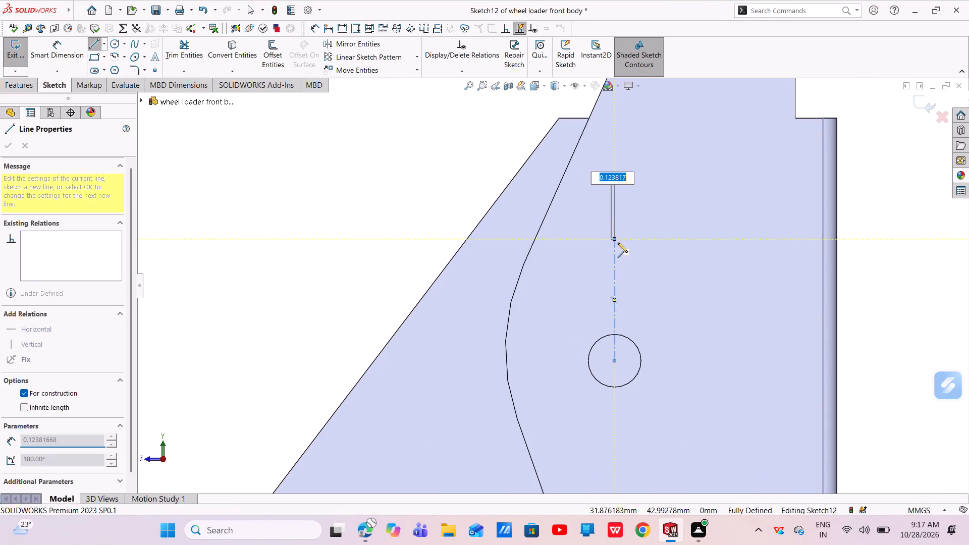
{"action": "left_click", "coordinate": [629, 248]}
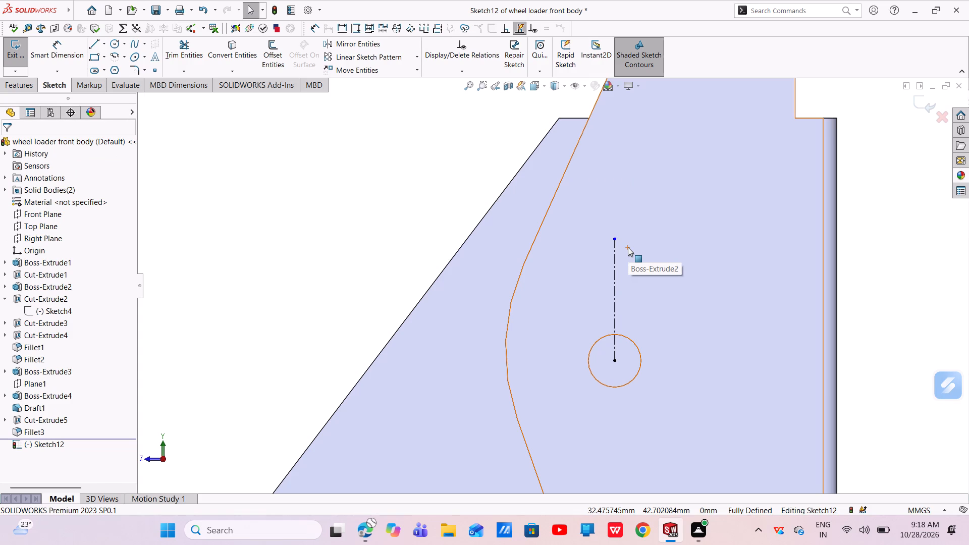
Sketch a corner rectangle about 3.02 by 2.87 mm above the middle hole, straddling the centerline.
{"action": "left_click", "coordinate": [92, 56]}
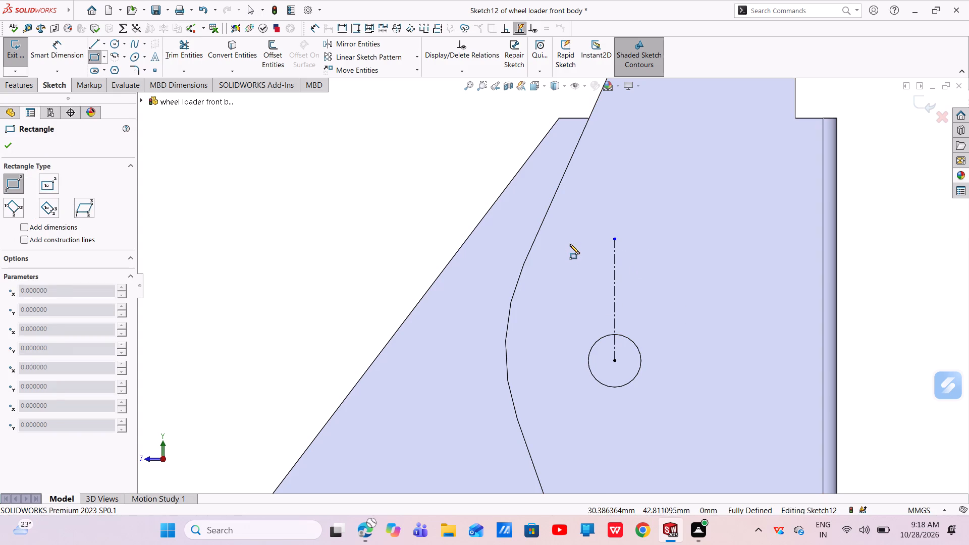
{"action": "left_click", "coordinate": [570, 244]}
{"action": "left_click", "coordinate": [654, 324]}
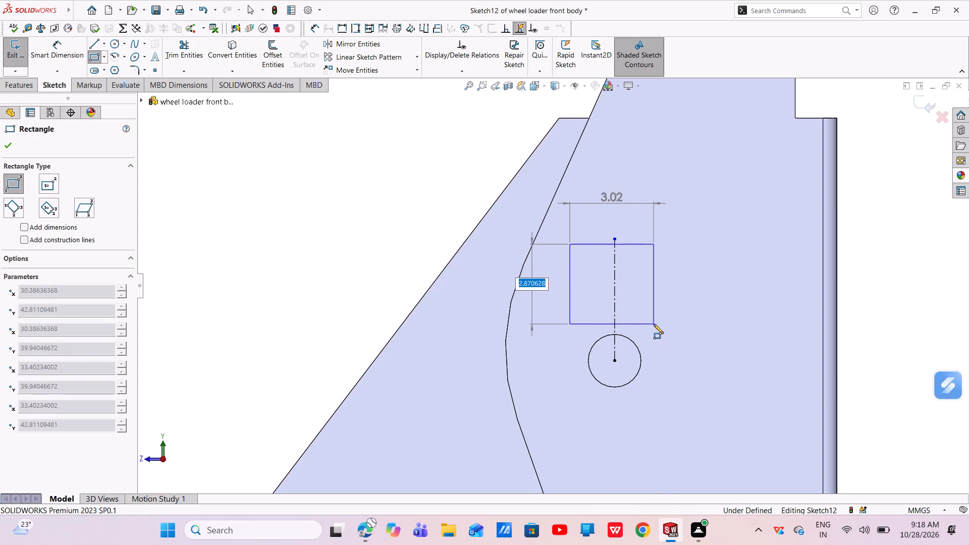
{"action": "right_click", "coordinate": [683, 295]}
{"action": "left_click", "coordinate": [688, 297]}
{"action": "left_click", "coordinate": [698, 247]}
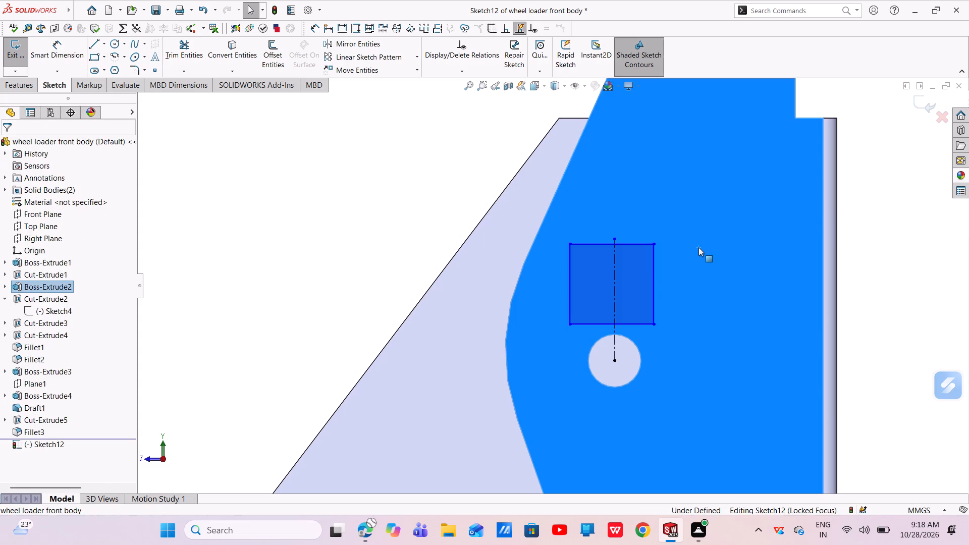
{"action": "key", "text": "Escape"}
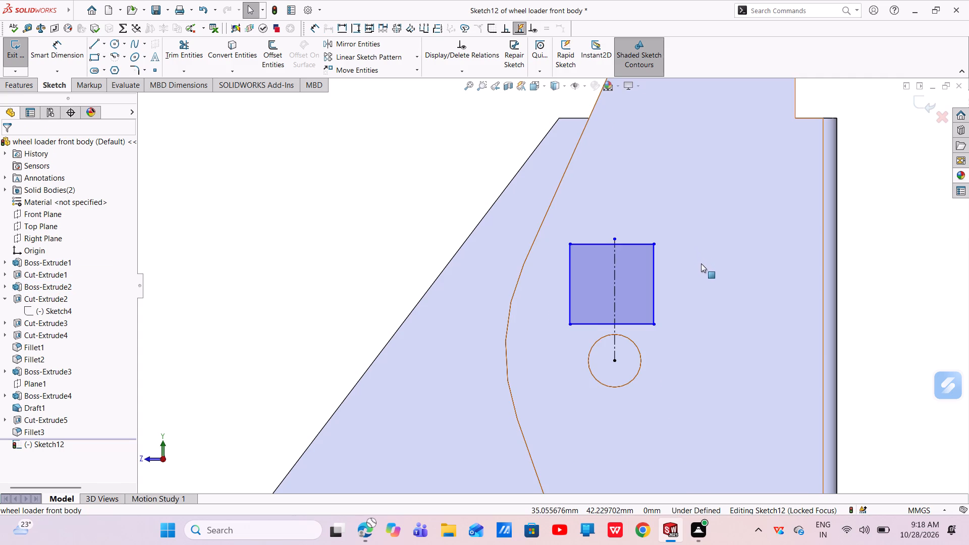
Add an Equal relation between the rectangle's two vertical sides and the centerline.
{"action": "left_click_drag", "start_coordinate": [708, 304], "coordinate": [518, 299]}
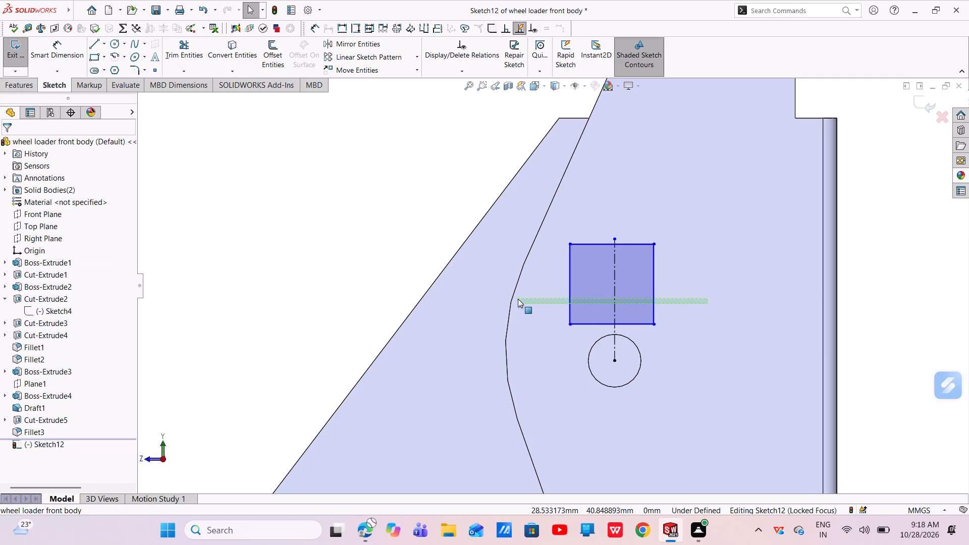
{"action": "left_click_drag", "start_coordinate": [518, 299], "coordinate": [522, 259]}
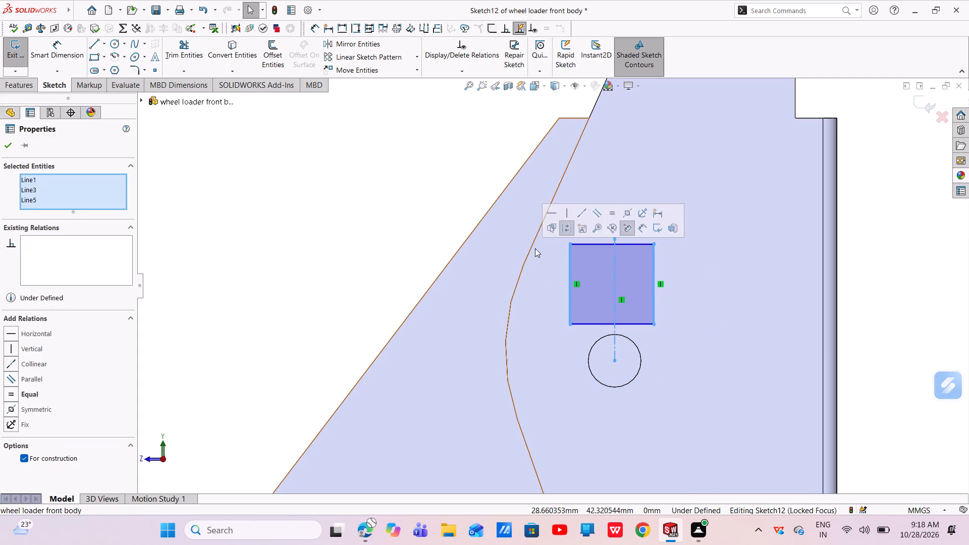
{"action": "left_click", "coordinate": [608, 215]}
{"action": "key", "text": "Escape"}
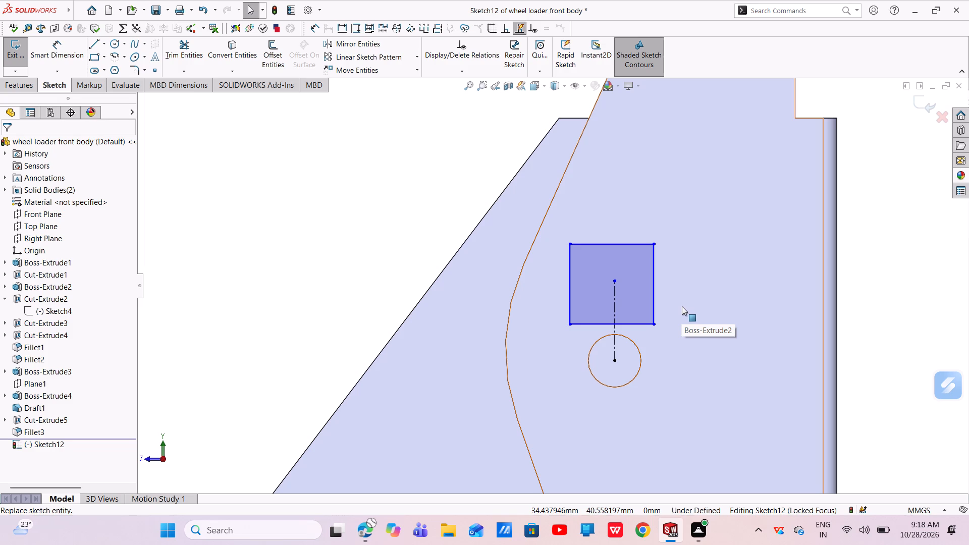
Dimension the distance from the middle hole's centre to the rectangle's bottom edge as 1.8 mm.
{"action": "left_click", "coordinate": [65, 57]}
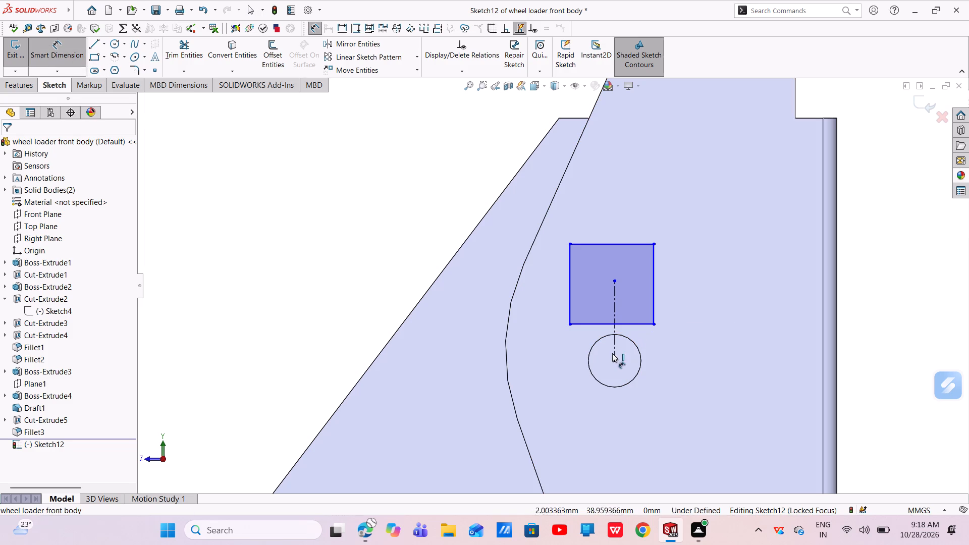
{"action": "left_click", "coordinate": [613, 360]}
{"action": "left_click", "coordinate": [626, 325]}
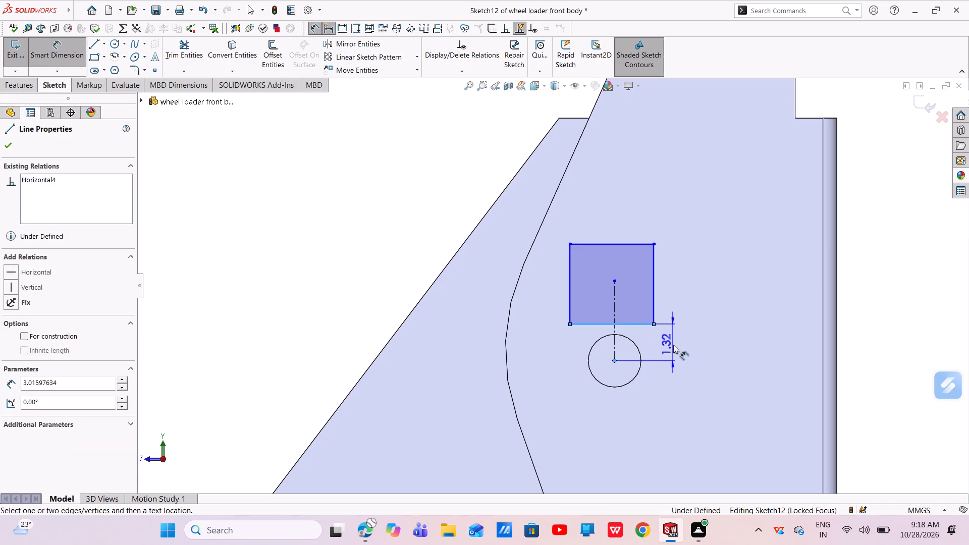
{"action": "left_click", "coordinate": [686, 340]}
{"action": "key", "text": "BackSpace"}
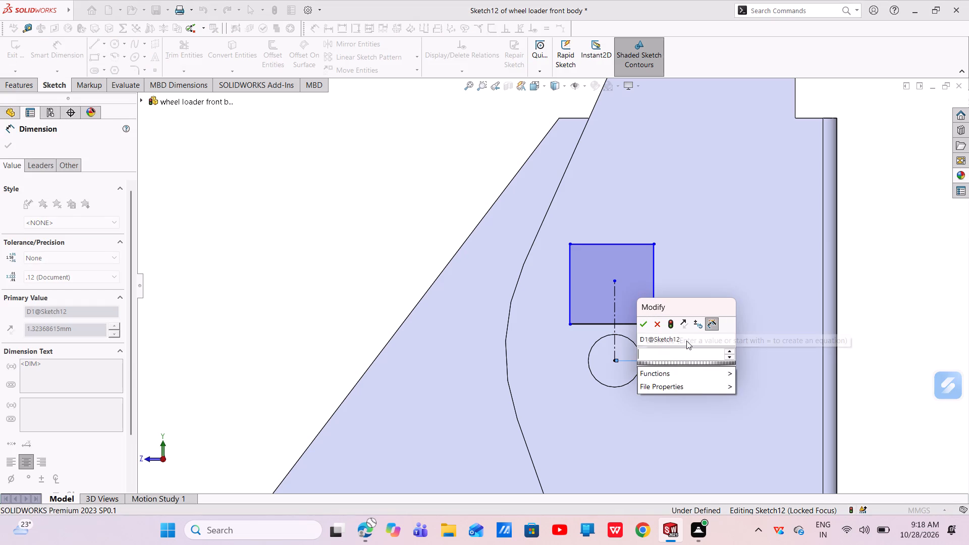
{"action": "type", "text": "1.8"}
{"action": "key", "text": "Return"}
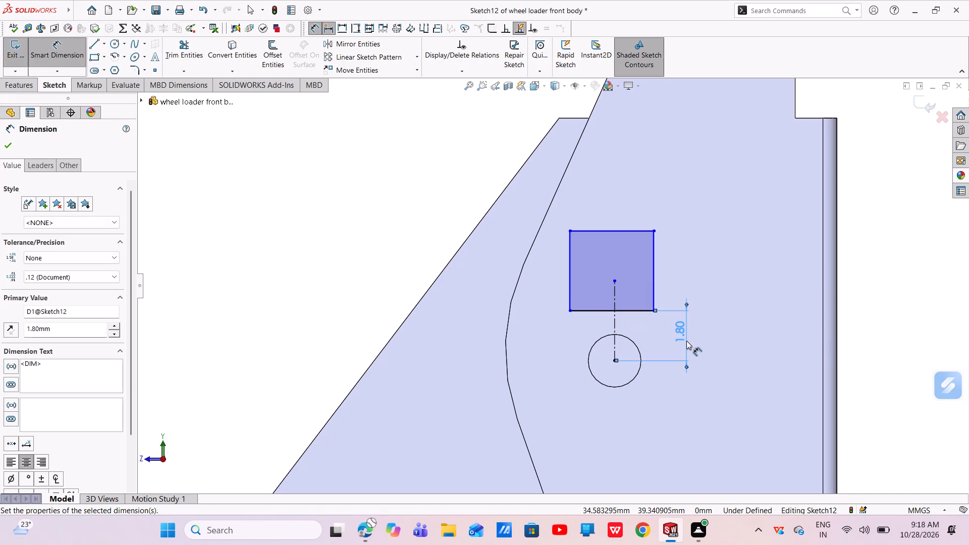
{"action": "left_click", "coordinate": [0, 144]}
{"action": "left_click", "coordinate": [6, 146]}
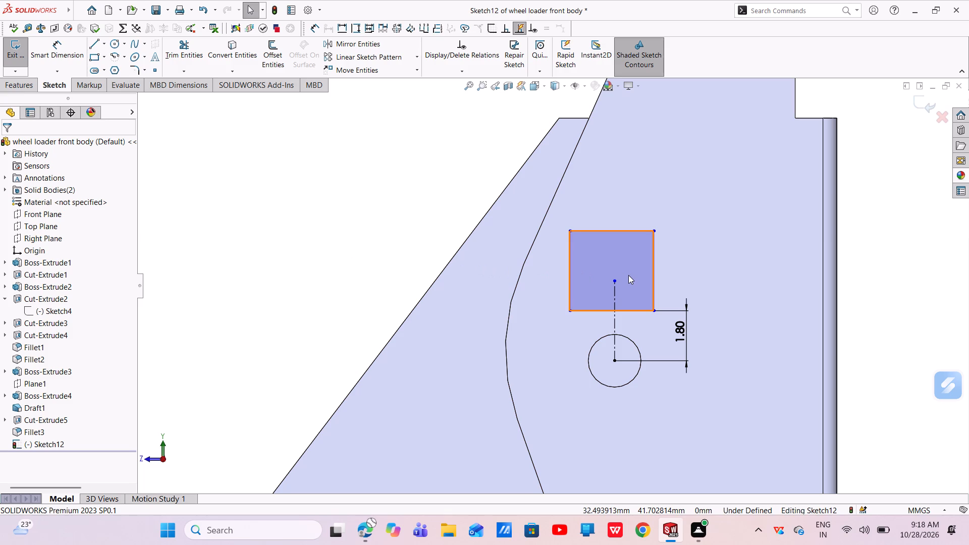
Dimension the rectangle's top edge to set its width to 2.5 mm.
{"action": "left_click", "coordinate": [71, 47]}
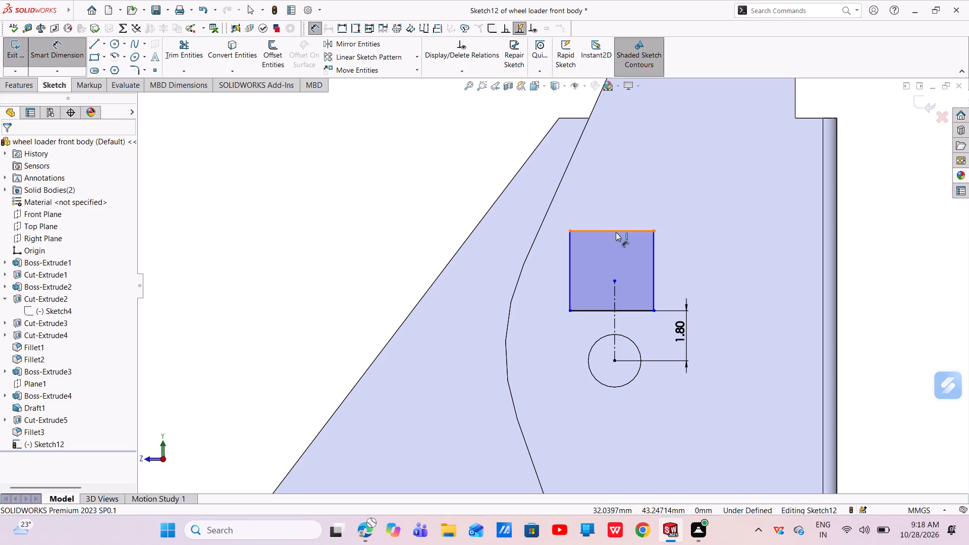
{"action": "left_click", "coordinate": [616, 232]}
{"action": "left_click", "coordinate": [612, 202]}
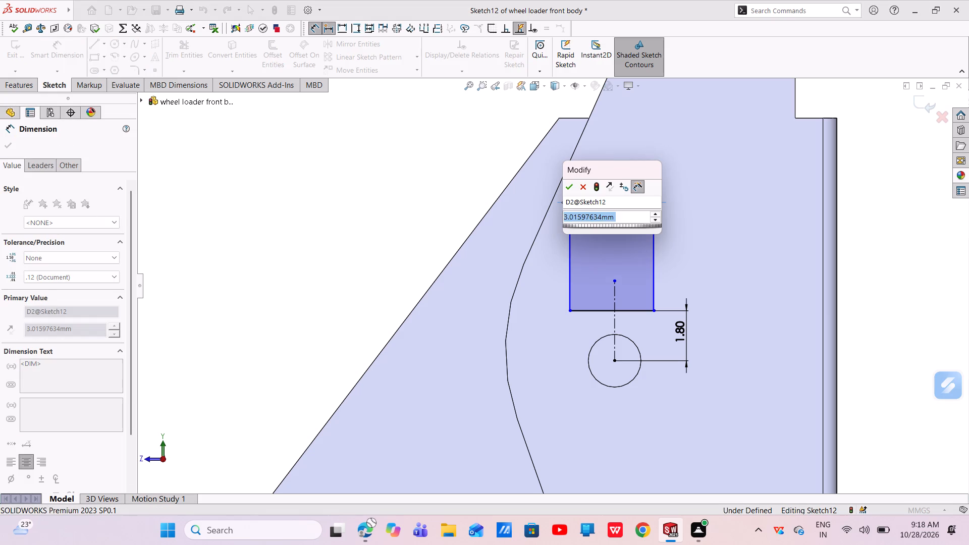
{"action": "key", "text": "BackSpace"}
{"action": "type", "text": "2.5"}
{"action": "key", "text": "Return"}
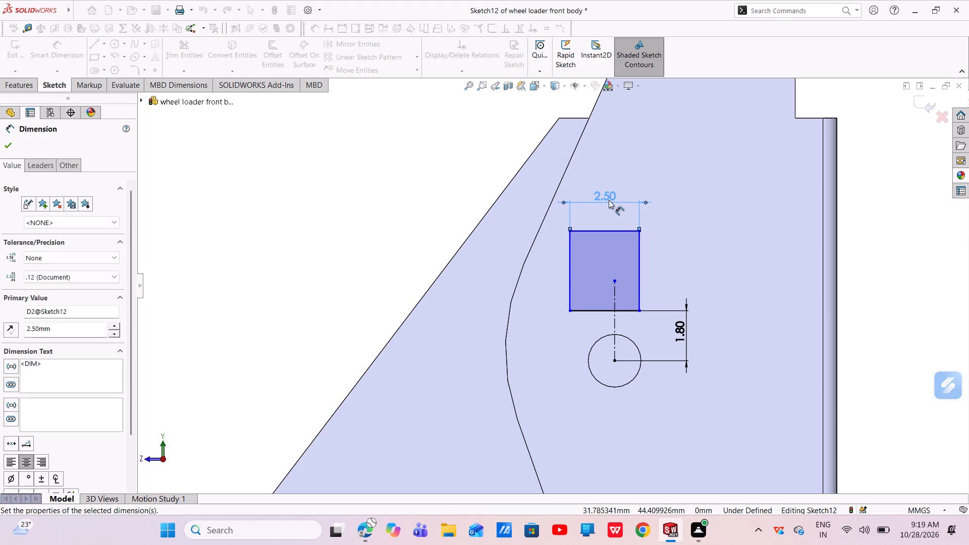
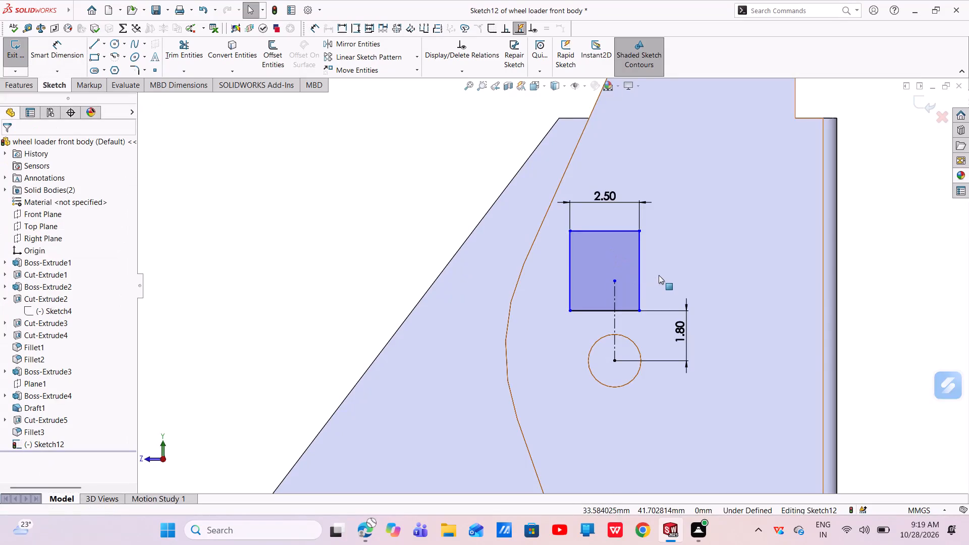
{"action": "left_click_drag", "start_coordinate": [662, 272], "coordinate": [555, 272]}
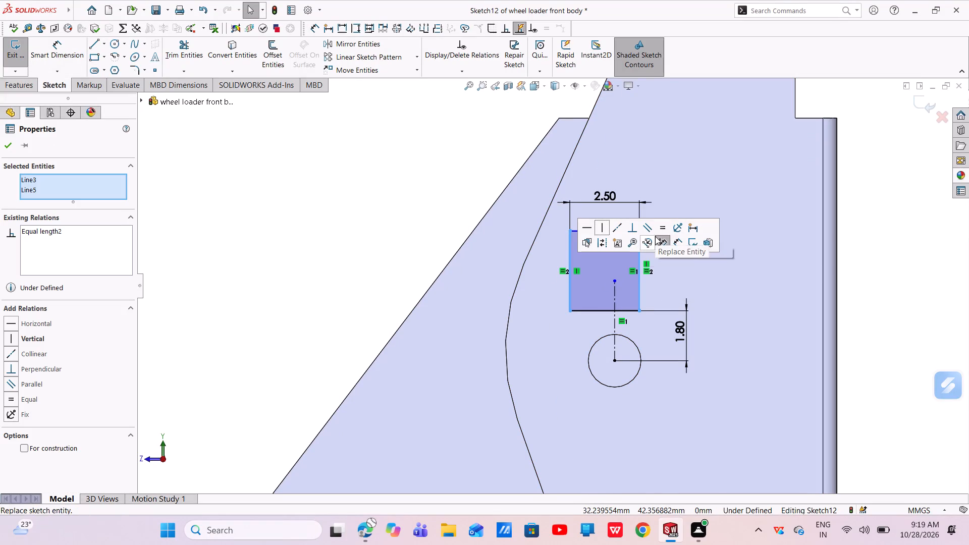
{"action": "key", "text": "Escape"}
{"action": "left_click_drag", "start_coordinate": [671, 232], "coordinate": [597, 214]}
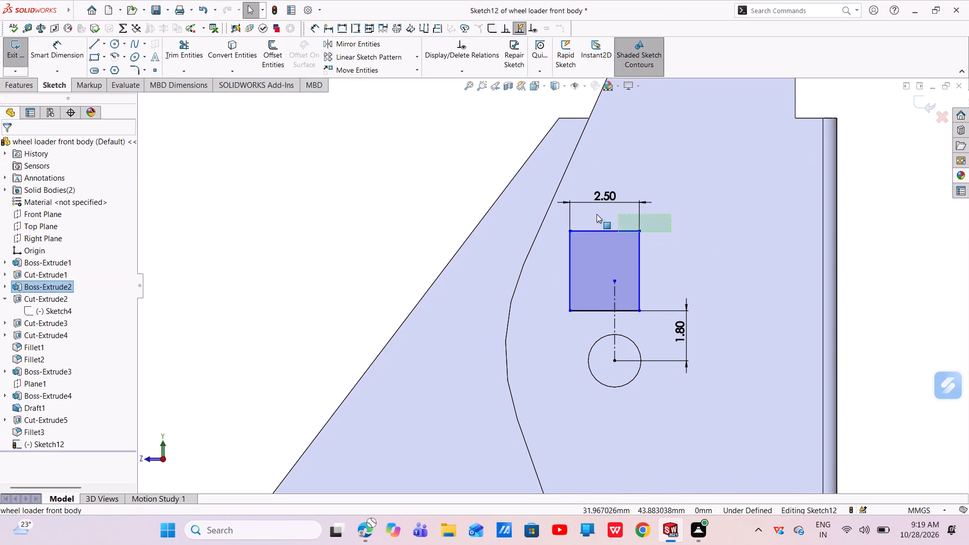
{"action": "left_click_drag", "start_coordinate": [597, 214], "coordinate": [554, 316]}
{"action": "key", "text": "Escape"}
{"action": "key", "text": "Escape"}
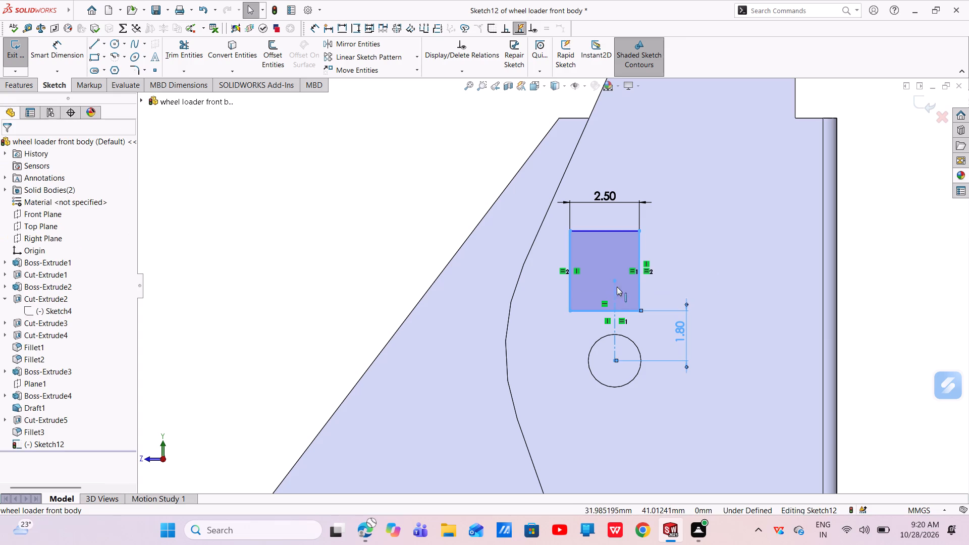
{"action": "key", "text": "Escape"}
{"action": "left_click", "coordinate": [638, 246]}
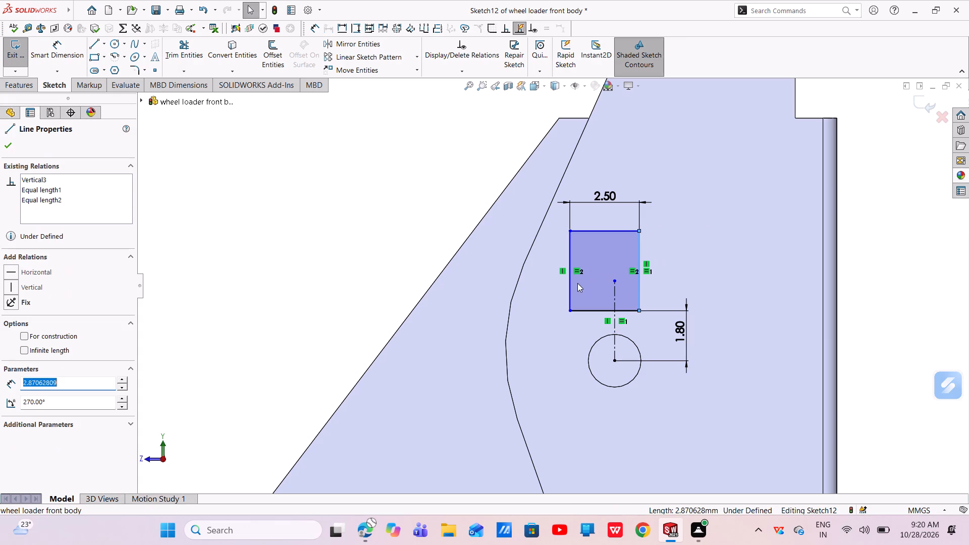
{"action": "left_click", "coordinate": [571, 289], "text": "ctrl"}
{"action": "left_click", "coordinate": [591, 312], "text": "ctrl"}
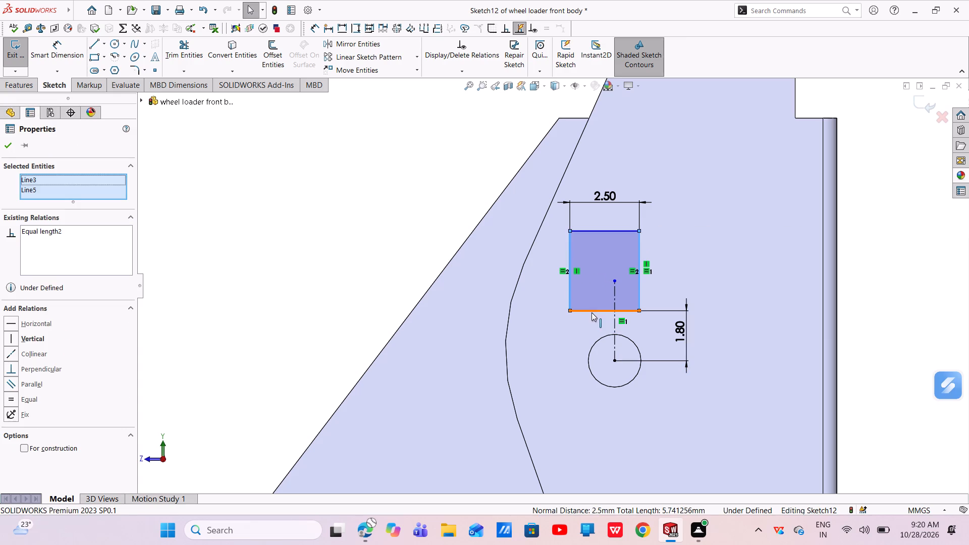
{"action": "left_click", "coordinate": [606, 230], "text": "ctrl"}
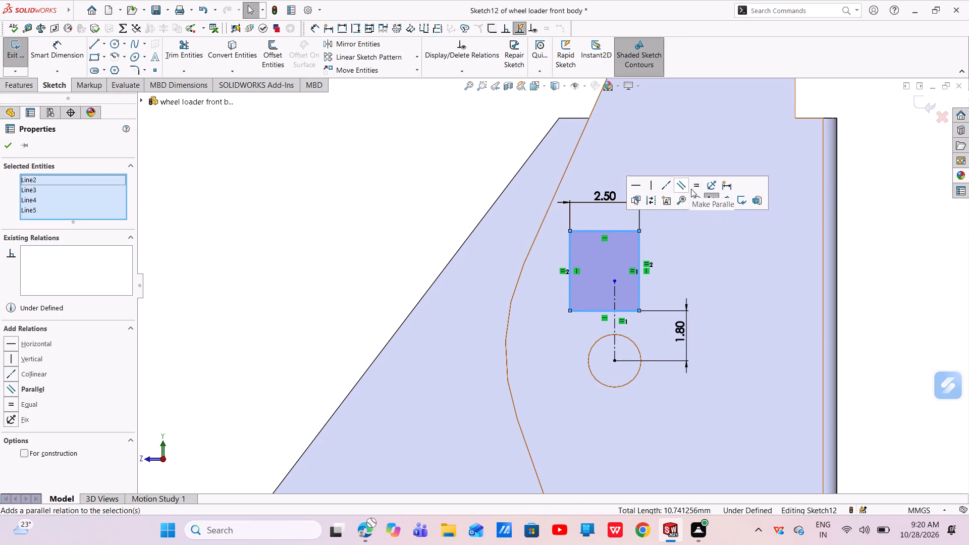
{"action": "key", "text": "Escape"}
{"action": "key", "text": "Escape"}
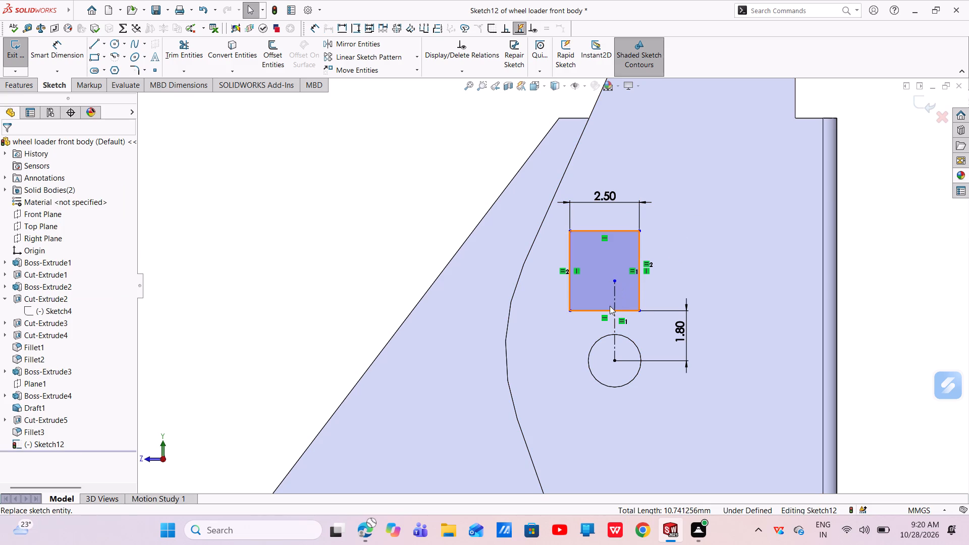
Make the midpoint of the rectangle's bottom edge coincident with the vertical centerline.
{"action": "scroll", "coordinate": [606, 312], "scroll_direction": "down", "scroll_amount": 4}
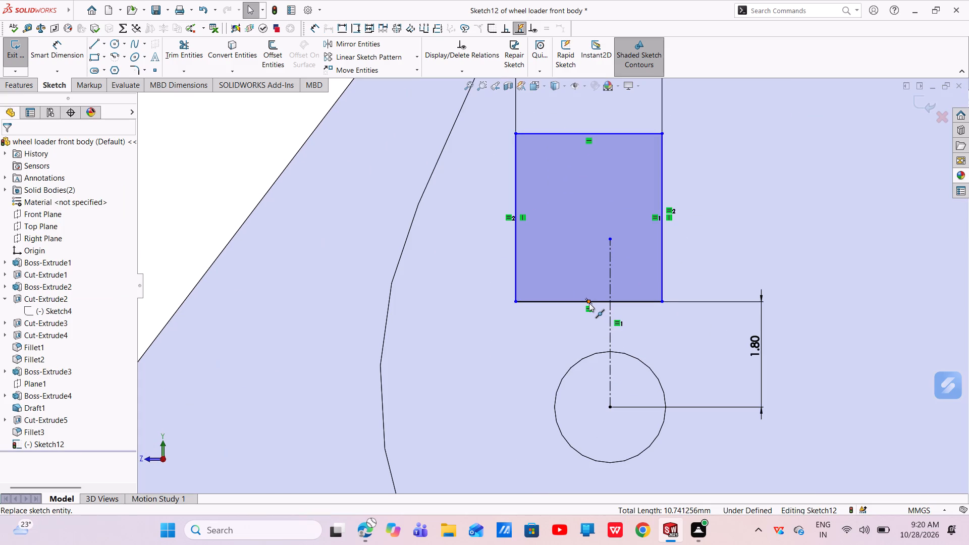
{"action": "left_click", "coordinate": [588, 302]}
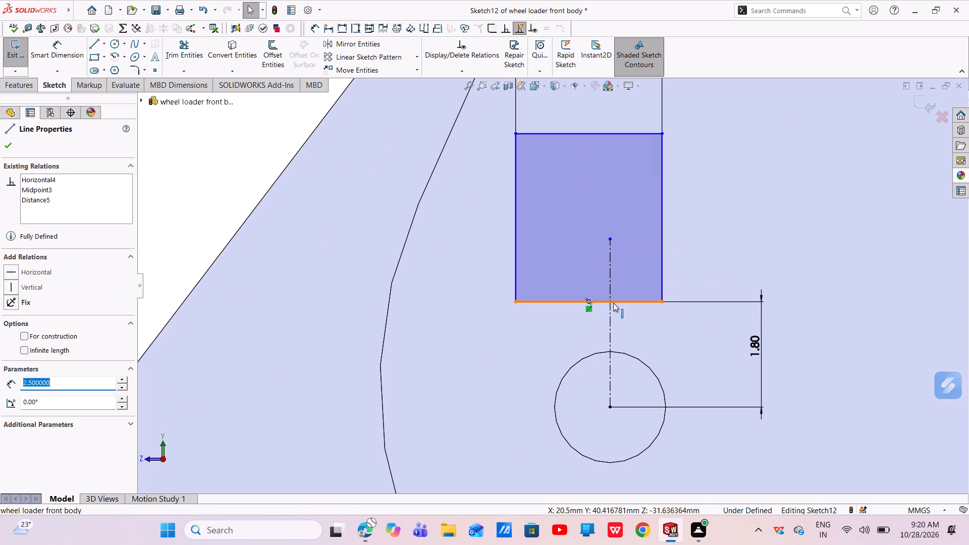
{"action": "left_click", "coordinate": [609, 309], "text": "ctrl"}
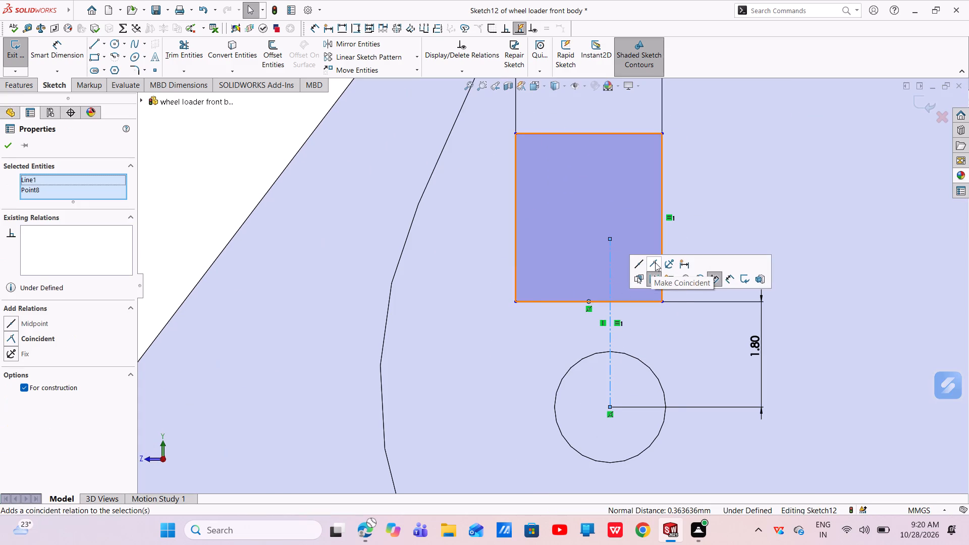
{"action": "left_click", "coordinate": [655, 262]}
{"action": "key", "text": "Escape"}
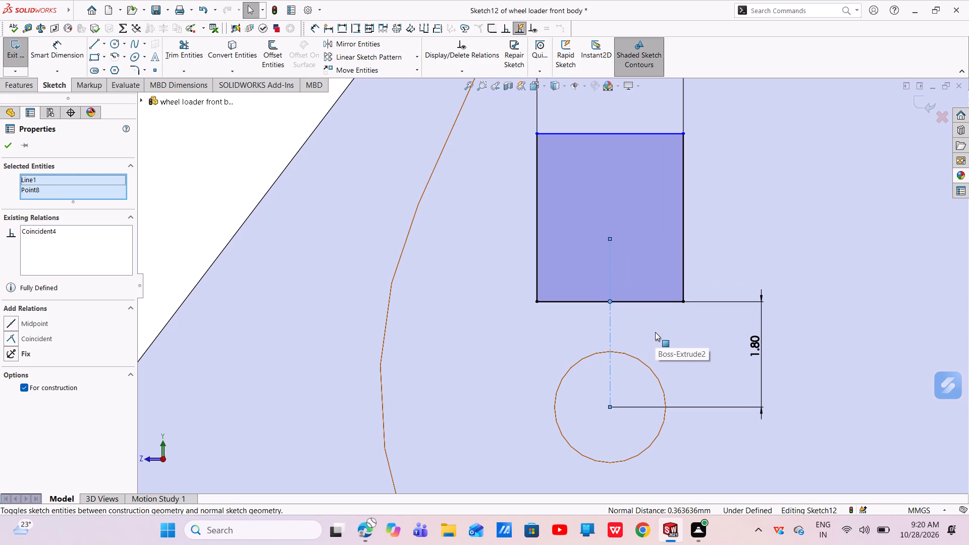
Dimension the rectangle's vertical side to set its height to 3.5 mm.
{"action": "left_click", "coordinate": [57, 56]}
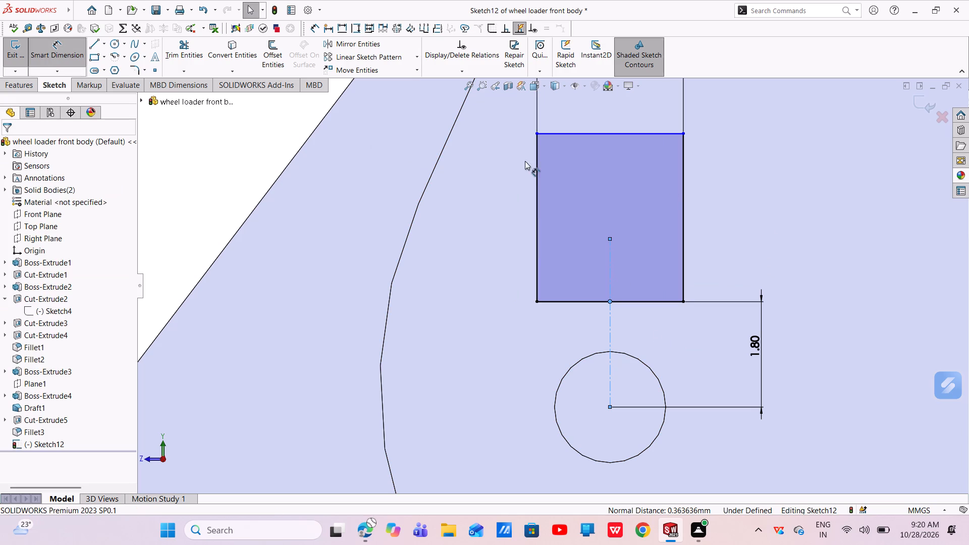
{"action": "left_click", "coordinate": [684, 195]}
{"action": "left_click", "coordinate": [724, 194]}
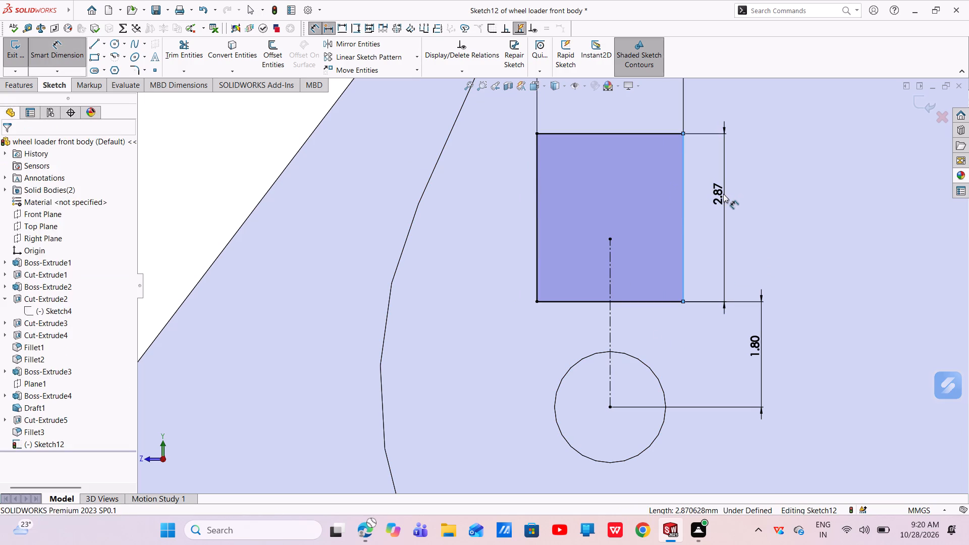
{"action": "key", "text": "BackSpace"}
{"action": "type", "text": "3.5"}
{"action": "key", "text": "Return"}
{"action": "scroll", "coordinate": [723, 192], "scroll_direction": "up", "scroll_amount": 5}
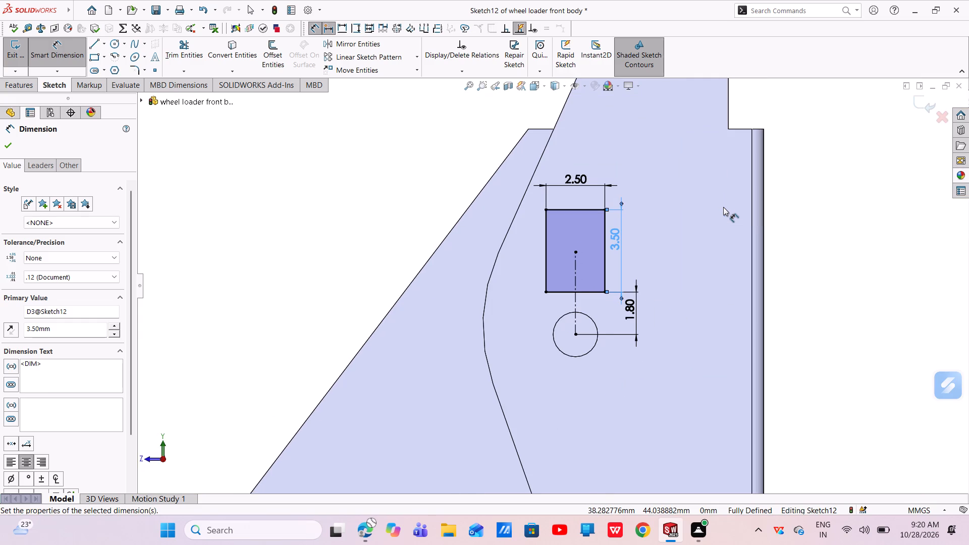
{"action": "key", "text": "Escape"}
{"action": "key", "text": "Escape"}
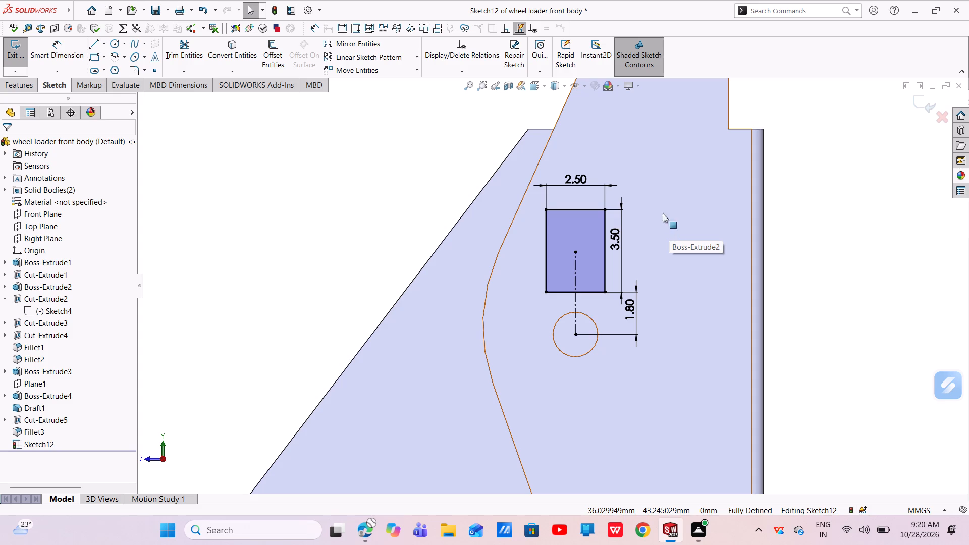
Extrude the rectangle sketch as a merged blind boss 4 mm deep with a 10° inward draft.
{"action": "left_click", "coordinate": [10, 82]}
{"action": "left_click", "coordinate": [15, 53]}
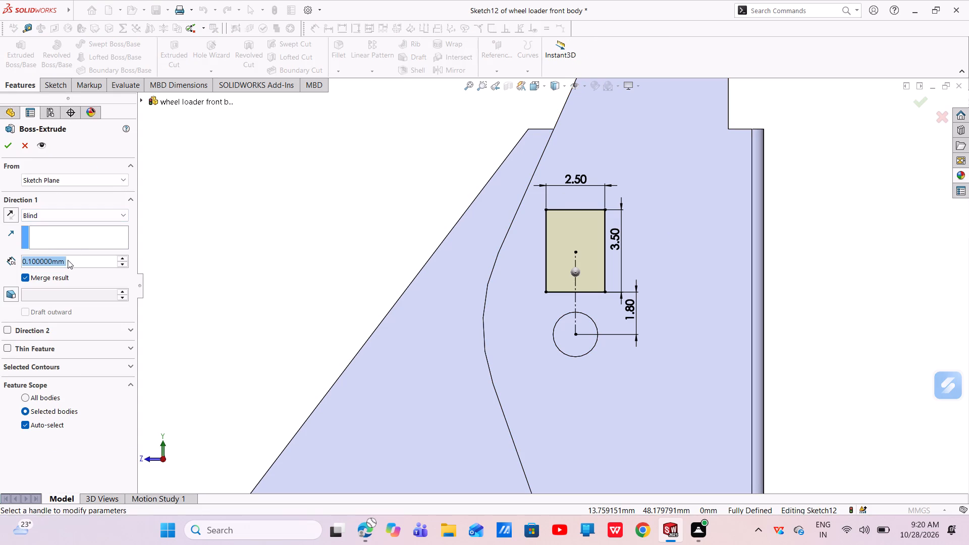
{"action": "key", "text": "BackSpace"}
{"action": "type", "text": "4."}
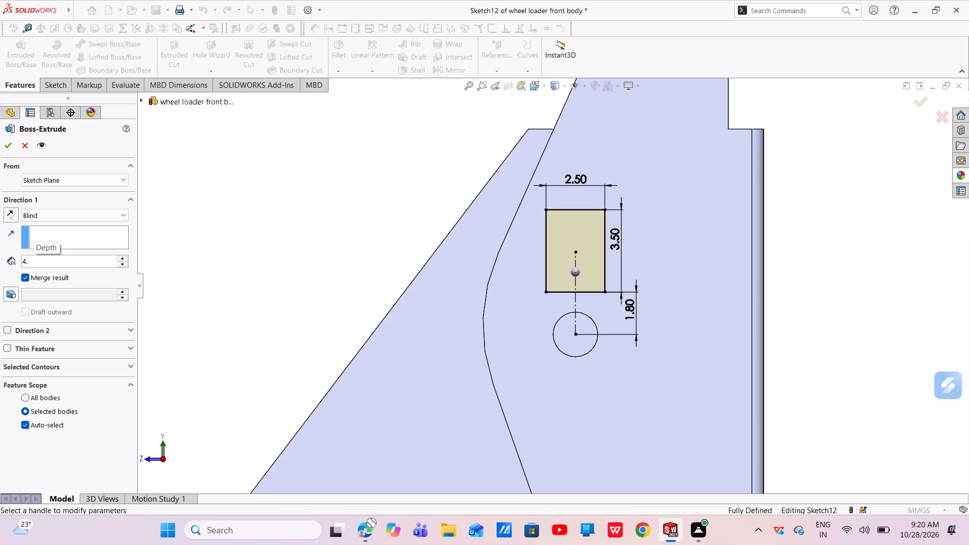
{"action": "key", "text": "BackSpace"}
{"action": "key", "text": "Return"}
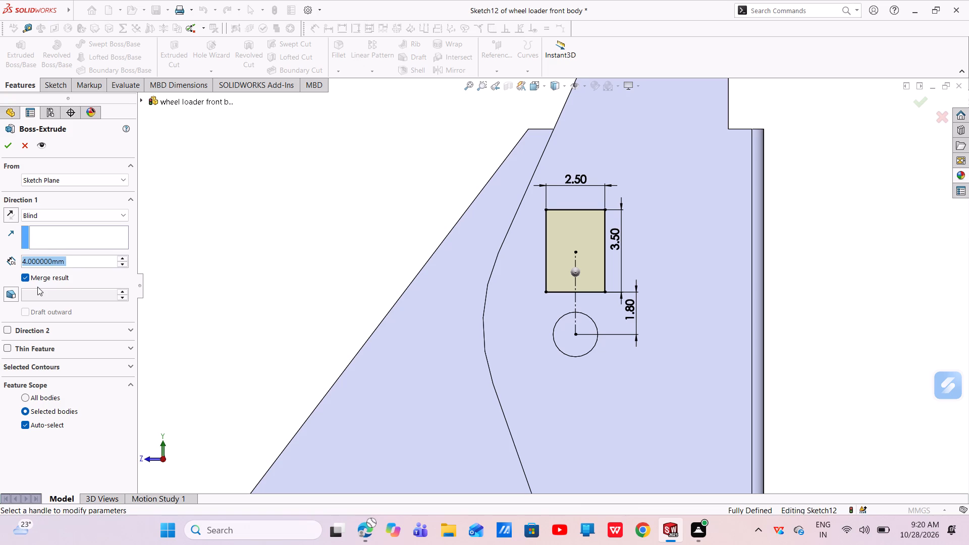
{"action": "left_click", "coordinate": [14, 297]}
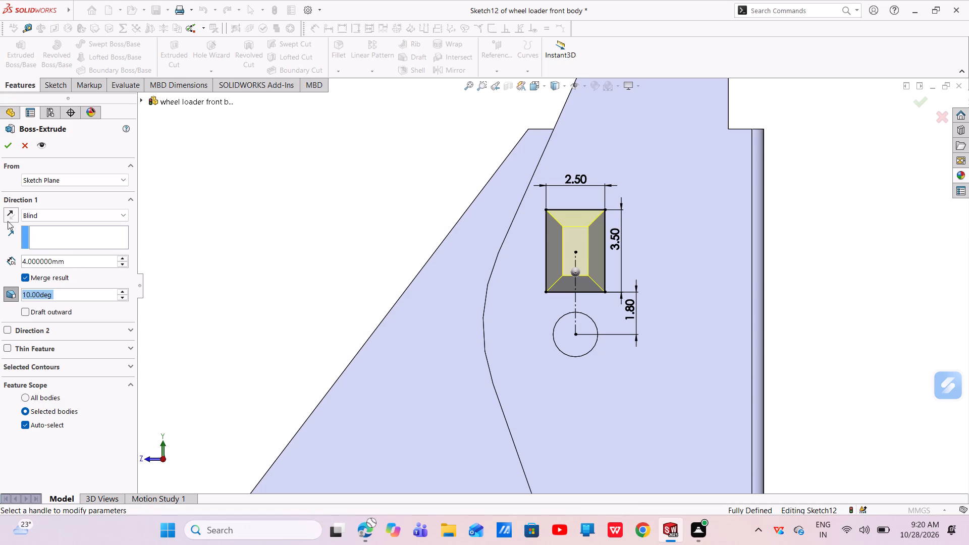
{"action": "left_click", "coordinate": [9, 137]}
{"action": "left_click", "coordinate": [6, 144]}
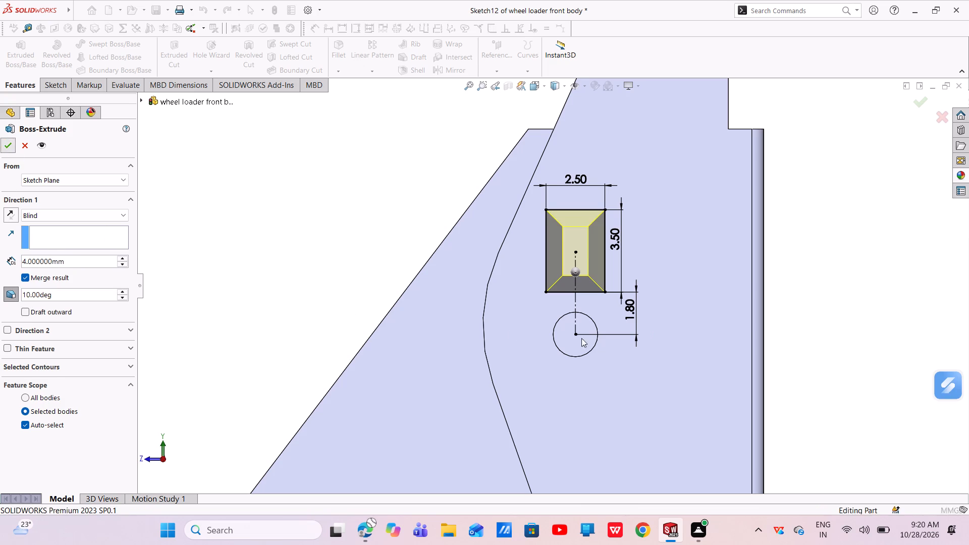
Create a reference plane through the midpoints of the tapered boss end face's two long edges, perpendicular to that face.
{"action": "scroll", "coordinate": [616, 267], "scroll_direction": "down", "scroll_amount": 6}
{"action": "middle_click_drag", "start_coordinate": [607, 266], "coordinate": [634, 191]}
{"action": "scroll", "coordinate": [605, 263], "scroll_direction": "up", "scroll_amount": 1}
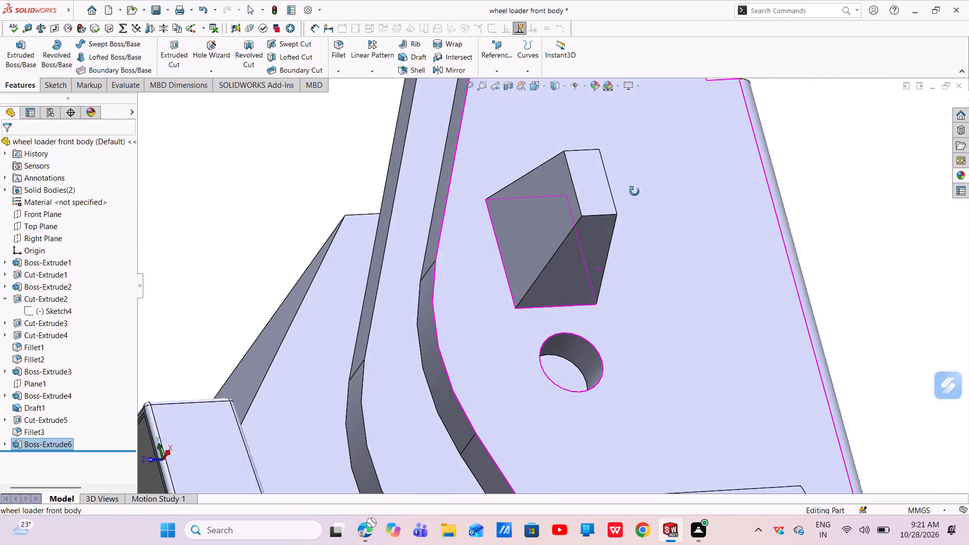
{"action": "middle_click_drag", "start_coordinate": [634, 191], "coordinate": [635, 194]}
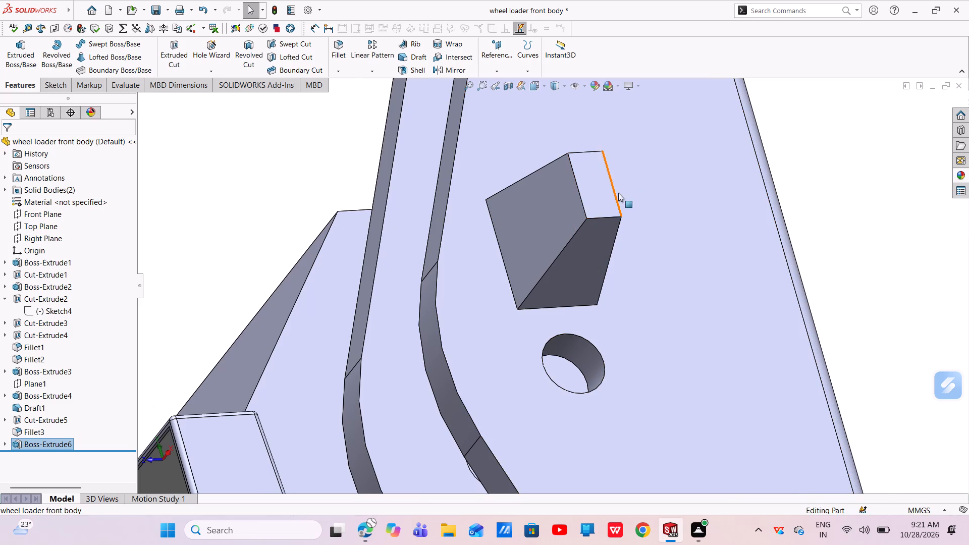
{"action": "middle_click_drag", "start_coordinate": [612, 193], "coordinate": [574, 272]}
{"action": "scroll", "coordinate": [594, 171], "scroll_direction": "down", "scroll_amount": 3}
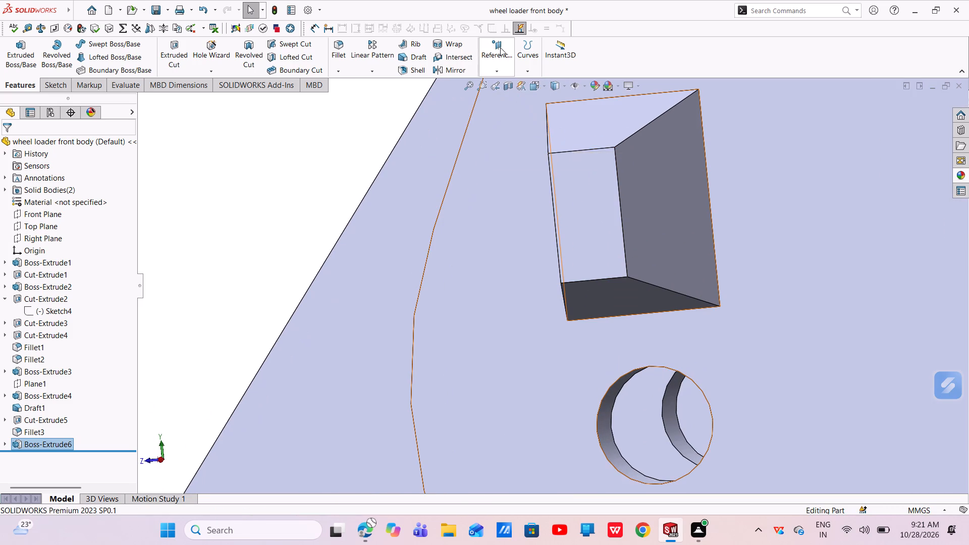
{"action": "left_click", "coordinate": [500, 47]}
{"action": "left_click", "coordinate": [525, 82]}
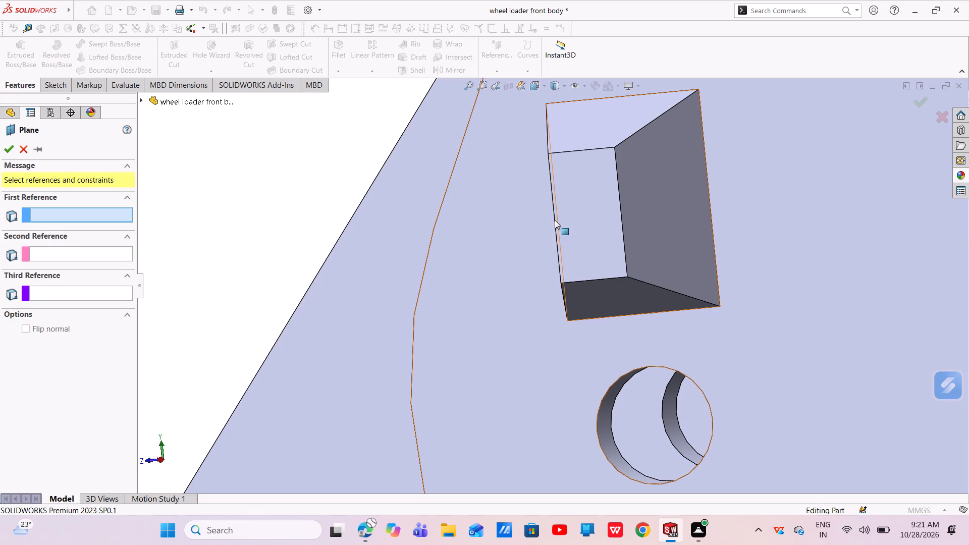
{"action": "left_click", "coordinate": [554, 219]}
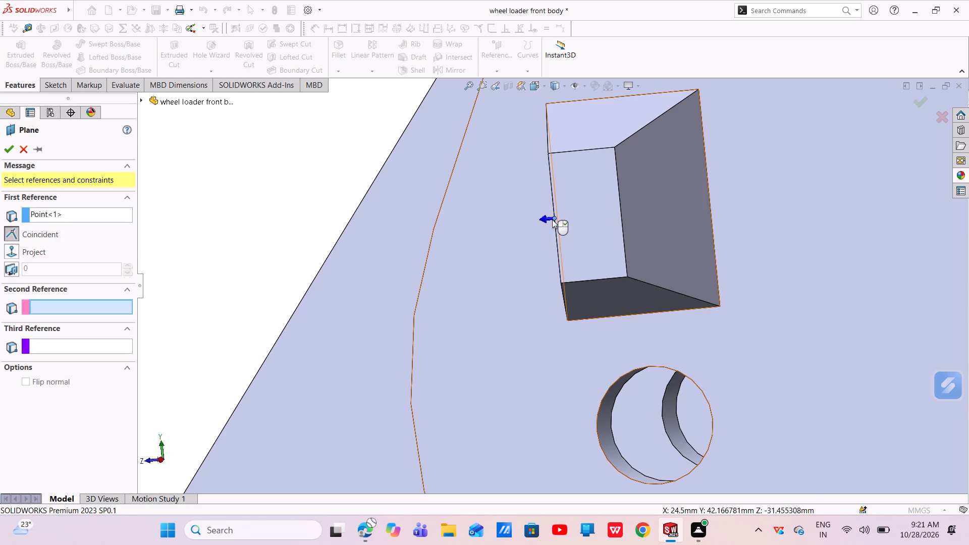
{"action": "left_click", "coordinate": [620, 212]}
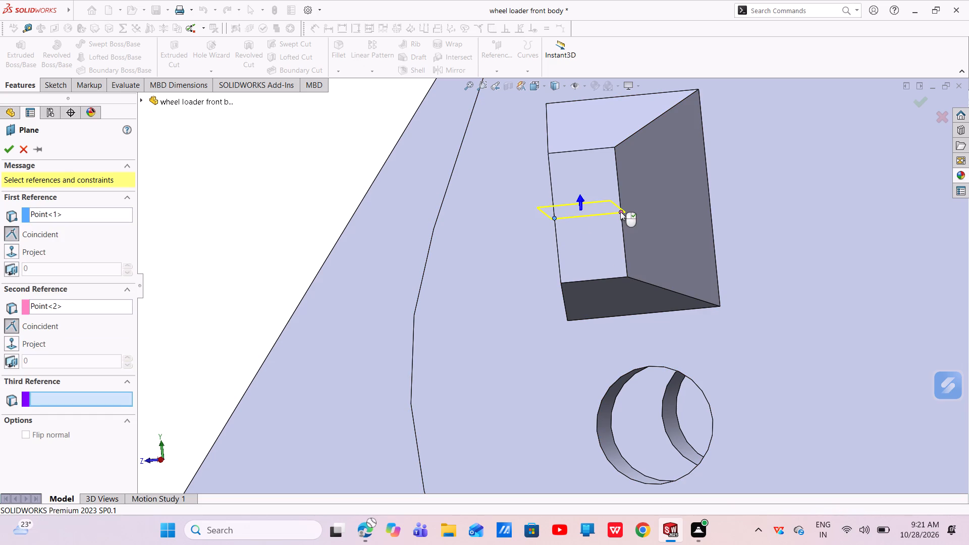
{"action": "left_click", "coordinate": [576, 255]}
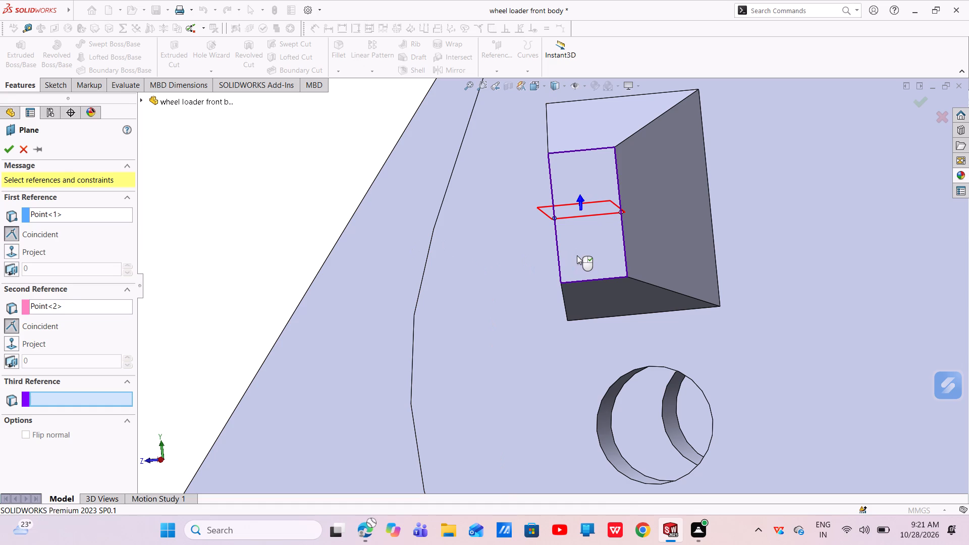
{"action": "left_click", "coordinate": [4, 152]}
Edit the new reference plane on the tapered boss to flip its normal.
{"action": "scroll", "coordinate": [524, 193], "scroll_direction": "down", "scroll_amount": 4}
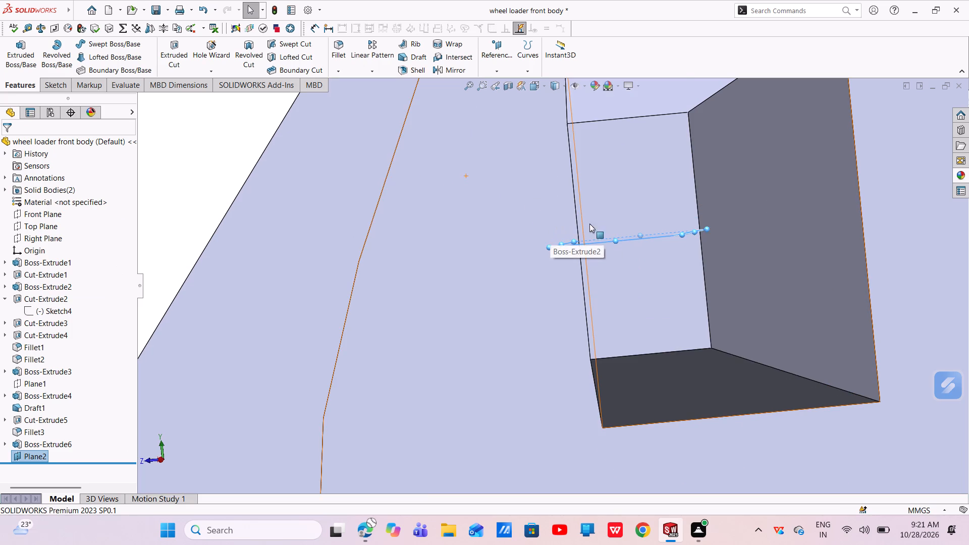
{"action": "middle_click_drag", "start_coordinate": [641, 224], "coordinate": [627, 286]}
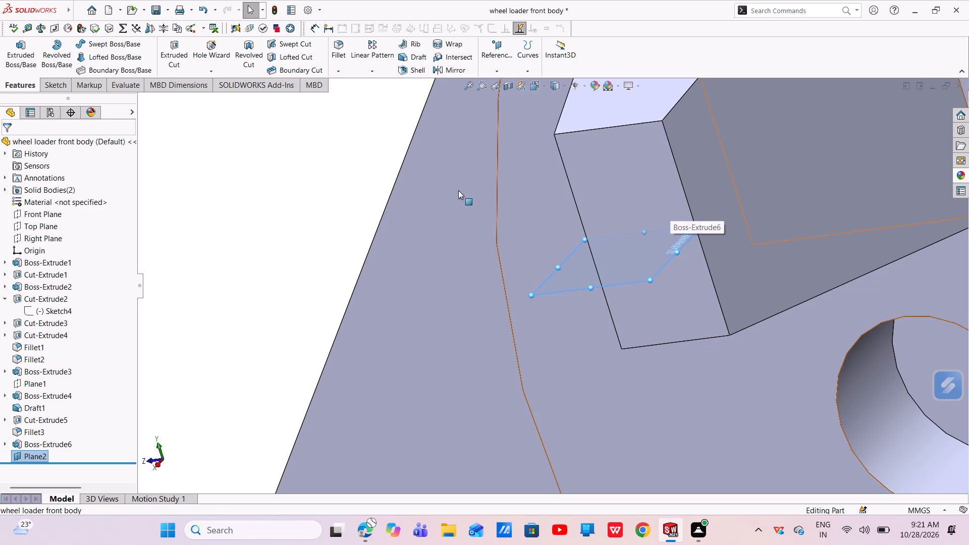
{"action": "left_click", "coordinate": [36, 456]}
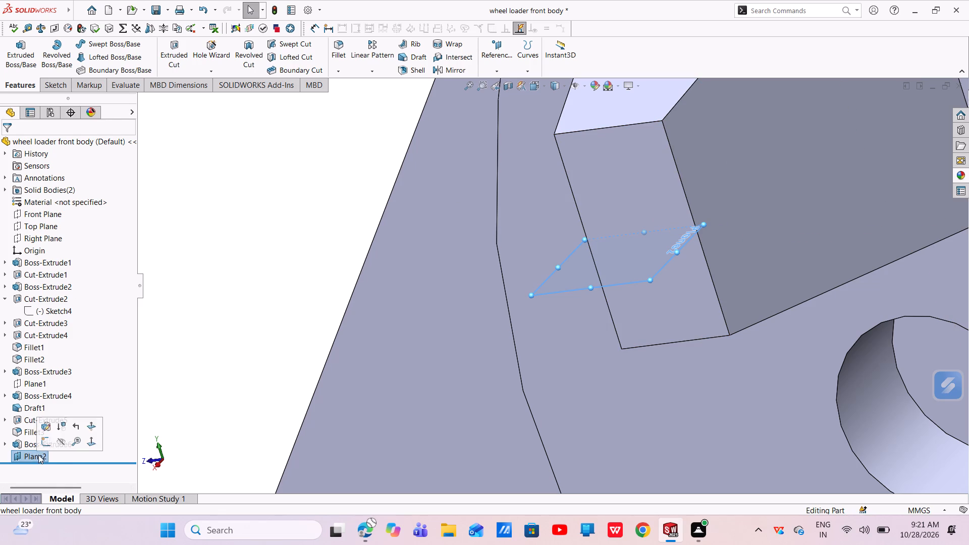
{"action": "left_click", "coordinate": [66, 457]}
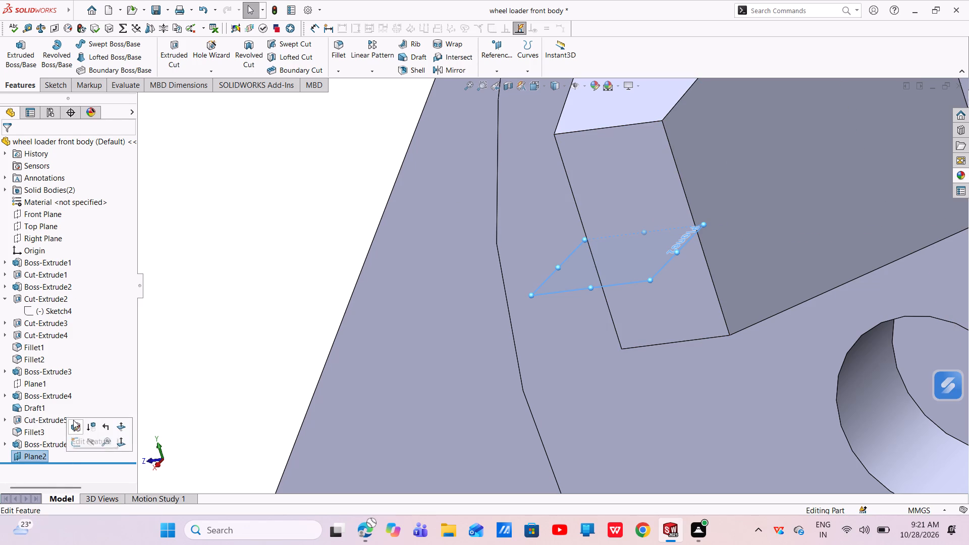
{"action": "left_click", "coordinate": [77, 426]}
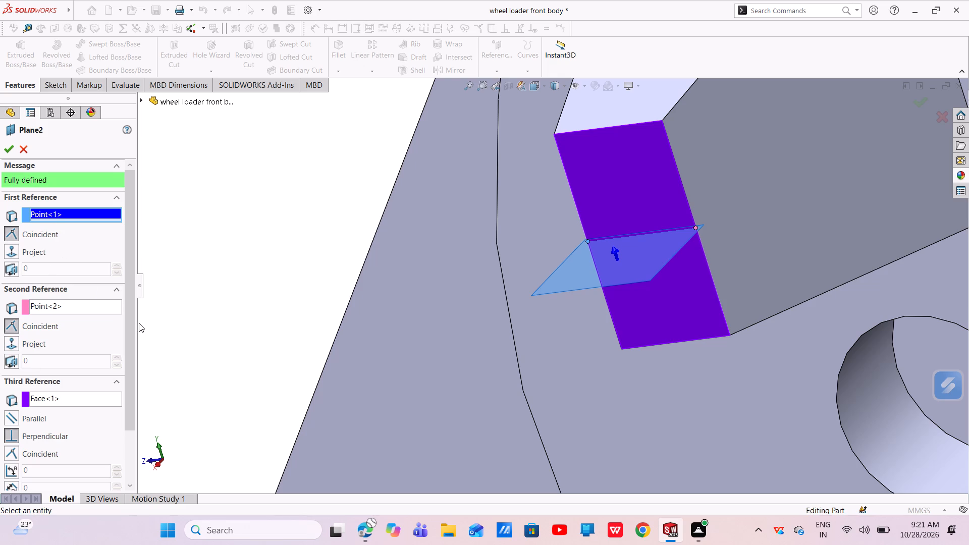
{"action": "left_click_drag", "start_coordinate": [130, 324], "coordinate": [129, 420]}
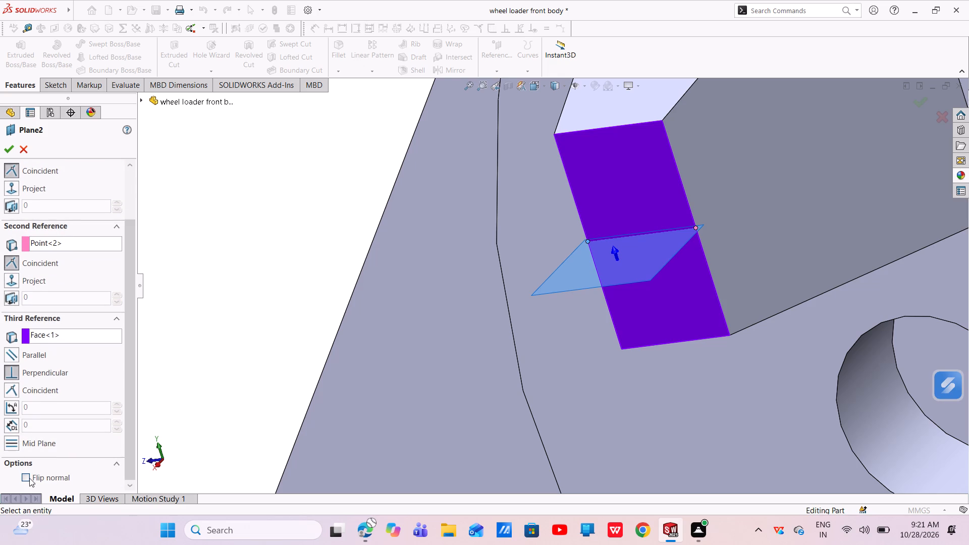
{"action": "left_click", "coordinate": [29, 476]}
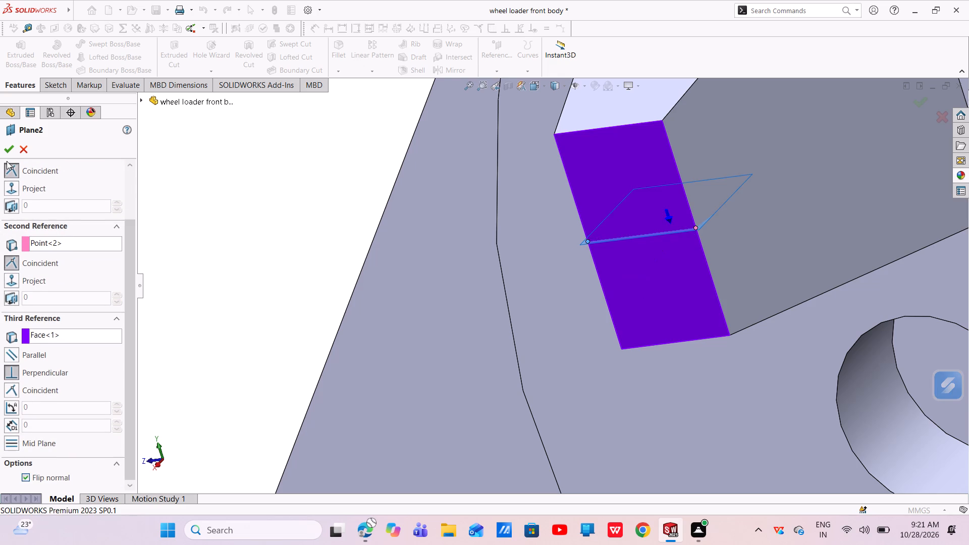
{"action": "left_click", "coordinate": [11, 145]}
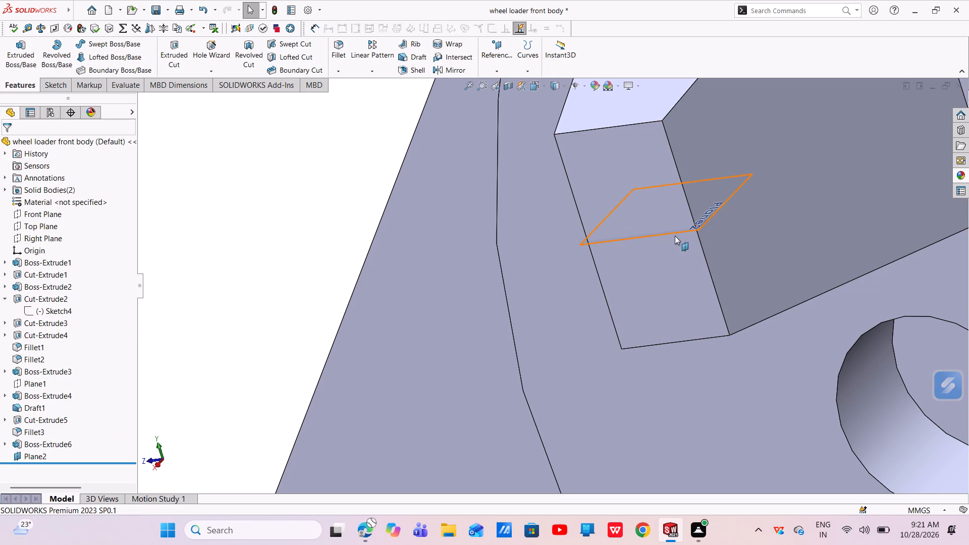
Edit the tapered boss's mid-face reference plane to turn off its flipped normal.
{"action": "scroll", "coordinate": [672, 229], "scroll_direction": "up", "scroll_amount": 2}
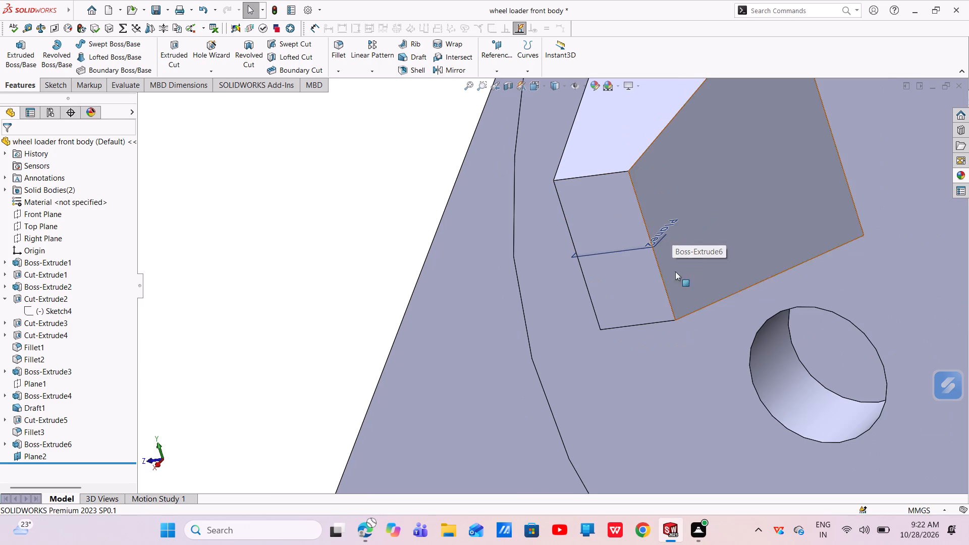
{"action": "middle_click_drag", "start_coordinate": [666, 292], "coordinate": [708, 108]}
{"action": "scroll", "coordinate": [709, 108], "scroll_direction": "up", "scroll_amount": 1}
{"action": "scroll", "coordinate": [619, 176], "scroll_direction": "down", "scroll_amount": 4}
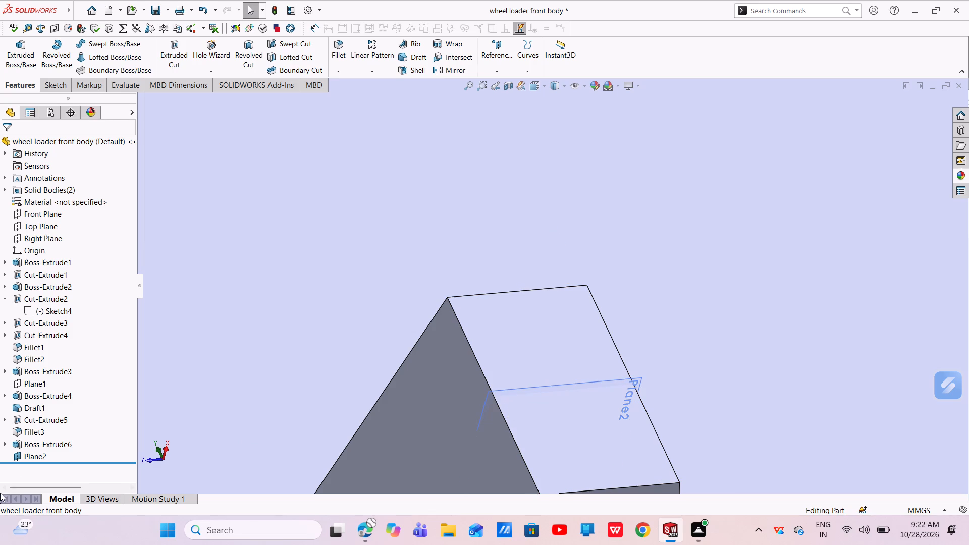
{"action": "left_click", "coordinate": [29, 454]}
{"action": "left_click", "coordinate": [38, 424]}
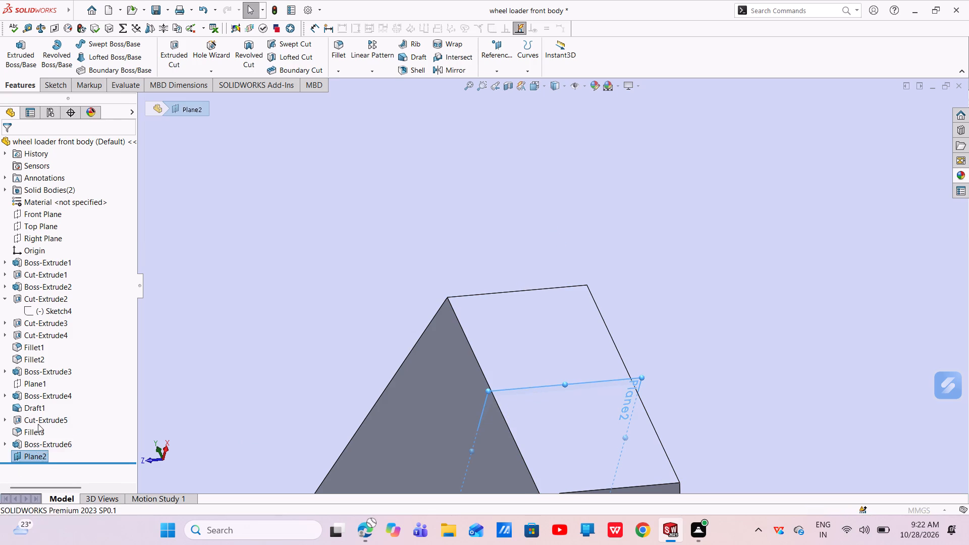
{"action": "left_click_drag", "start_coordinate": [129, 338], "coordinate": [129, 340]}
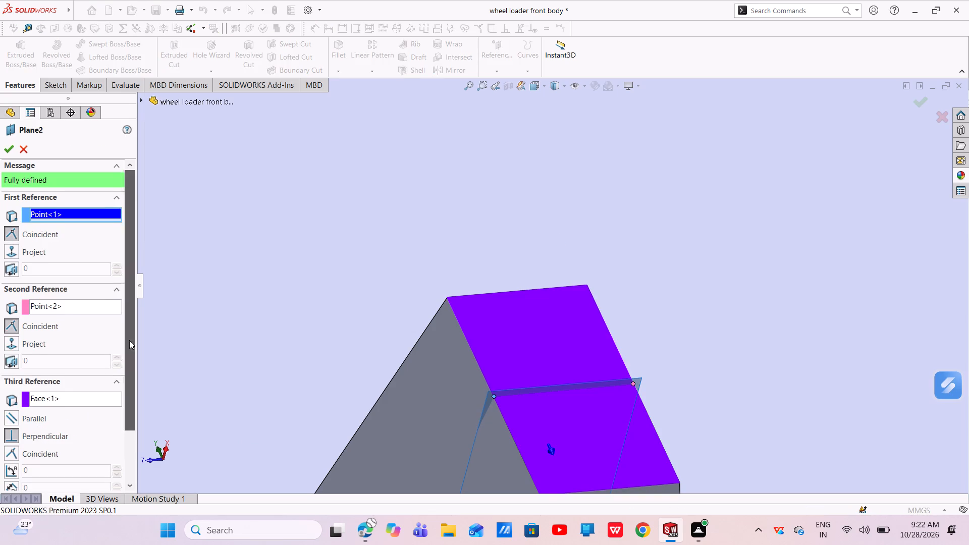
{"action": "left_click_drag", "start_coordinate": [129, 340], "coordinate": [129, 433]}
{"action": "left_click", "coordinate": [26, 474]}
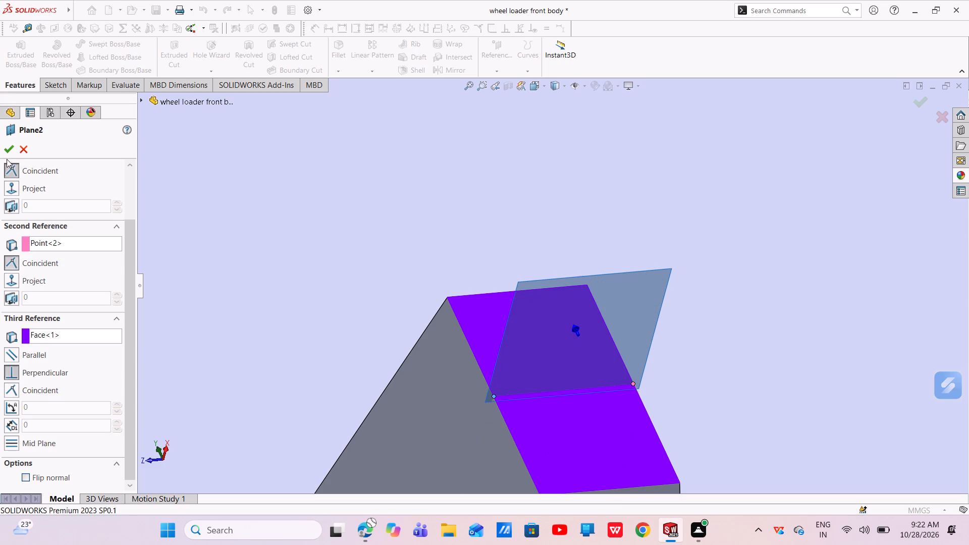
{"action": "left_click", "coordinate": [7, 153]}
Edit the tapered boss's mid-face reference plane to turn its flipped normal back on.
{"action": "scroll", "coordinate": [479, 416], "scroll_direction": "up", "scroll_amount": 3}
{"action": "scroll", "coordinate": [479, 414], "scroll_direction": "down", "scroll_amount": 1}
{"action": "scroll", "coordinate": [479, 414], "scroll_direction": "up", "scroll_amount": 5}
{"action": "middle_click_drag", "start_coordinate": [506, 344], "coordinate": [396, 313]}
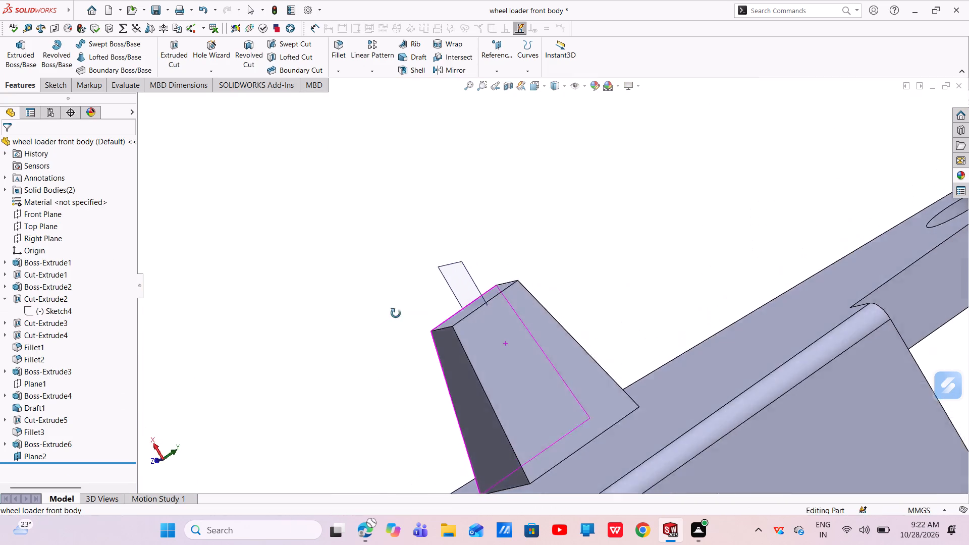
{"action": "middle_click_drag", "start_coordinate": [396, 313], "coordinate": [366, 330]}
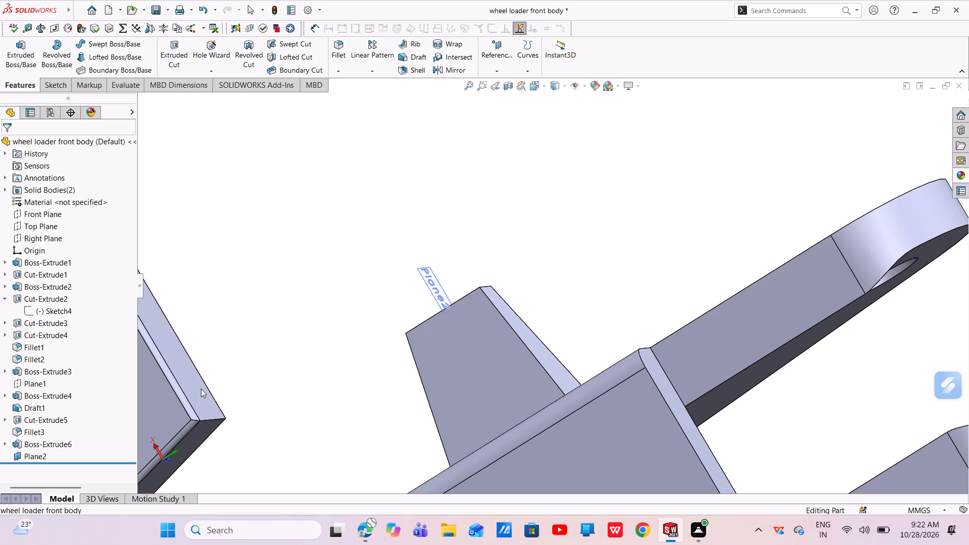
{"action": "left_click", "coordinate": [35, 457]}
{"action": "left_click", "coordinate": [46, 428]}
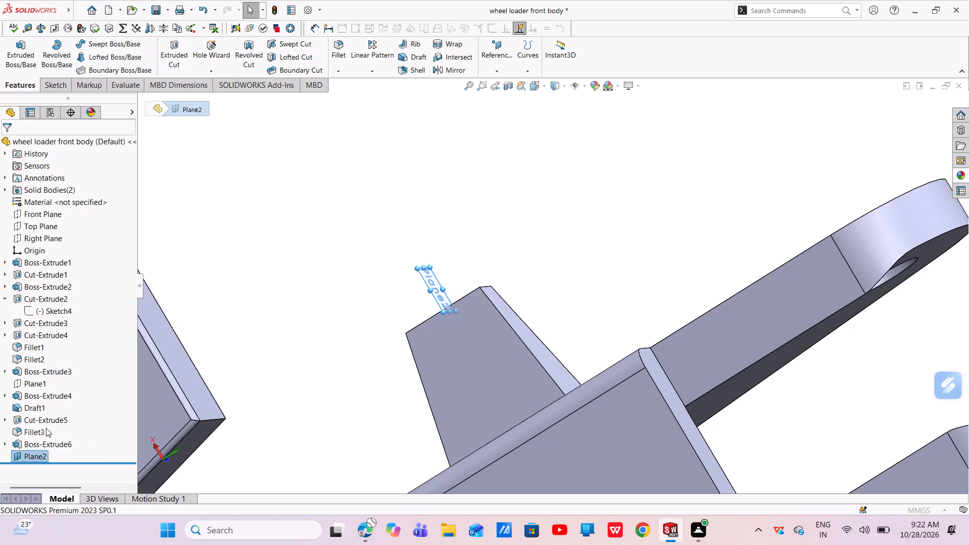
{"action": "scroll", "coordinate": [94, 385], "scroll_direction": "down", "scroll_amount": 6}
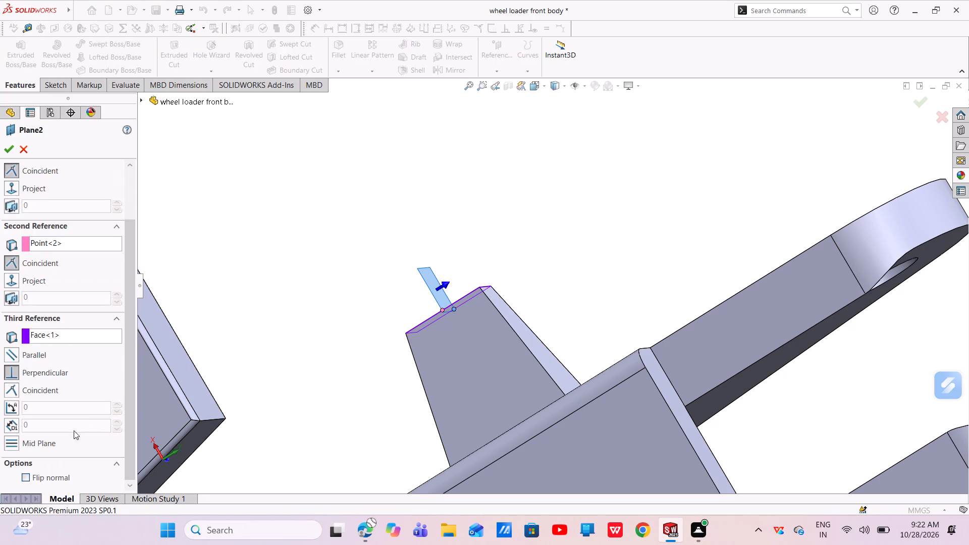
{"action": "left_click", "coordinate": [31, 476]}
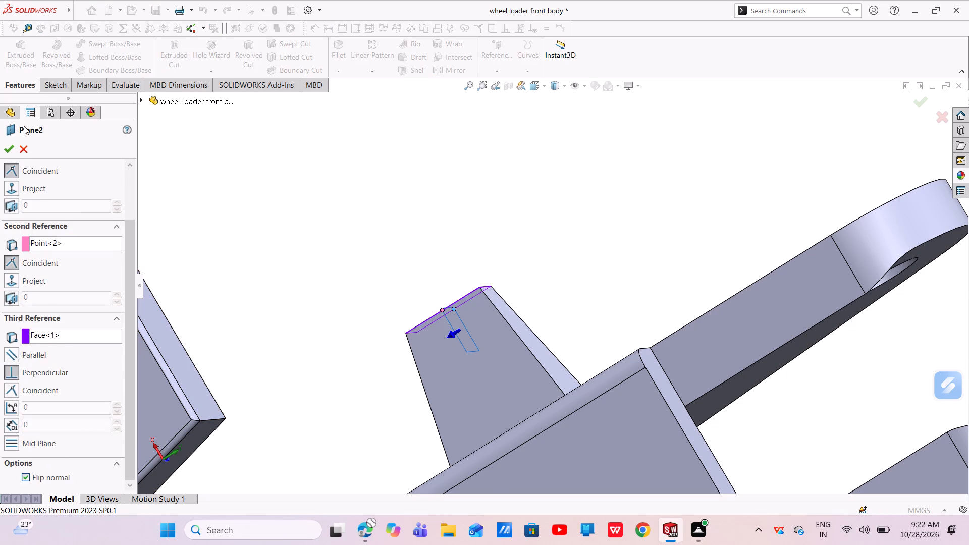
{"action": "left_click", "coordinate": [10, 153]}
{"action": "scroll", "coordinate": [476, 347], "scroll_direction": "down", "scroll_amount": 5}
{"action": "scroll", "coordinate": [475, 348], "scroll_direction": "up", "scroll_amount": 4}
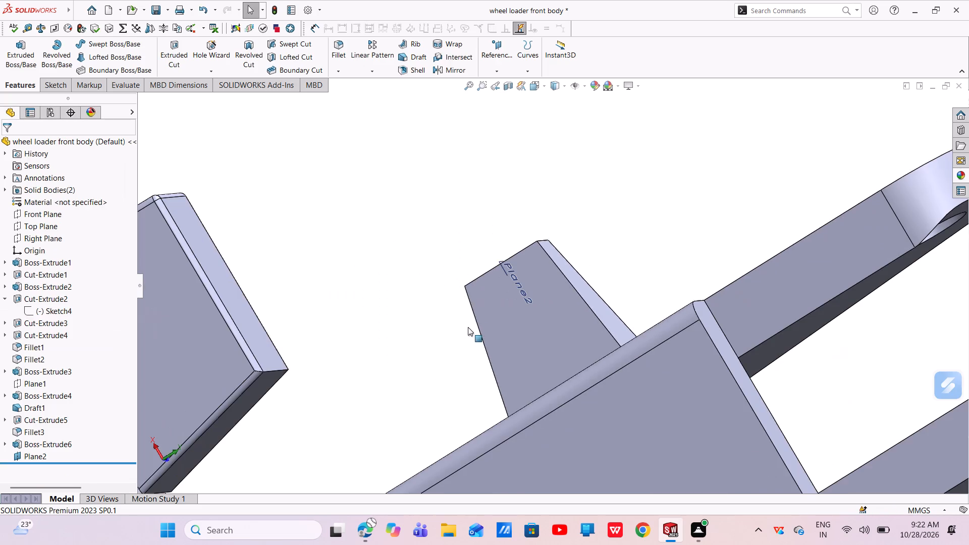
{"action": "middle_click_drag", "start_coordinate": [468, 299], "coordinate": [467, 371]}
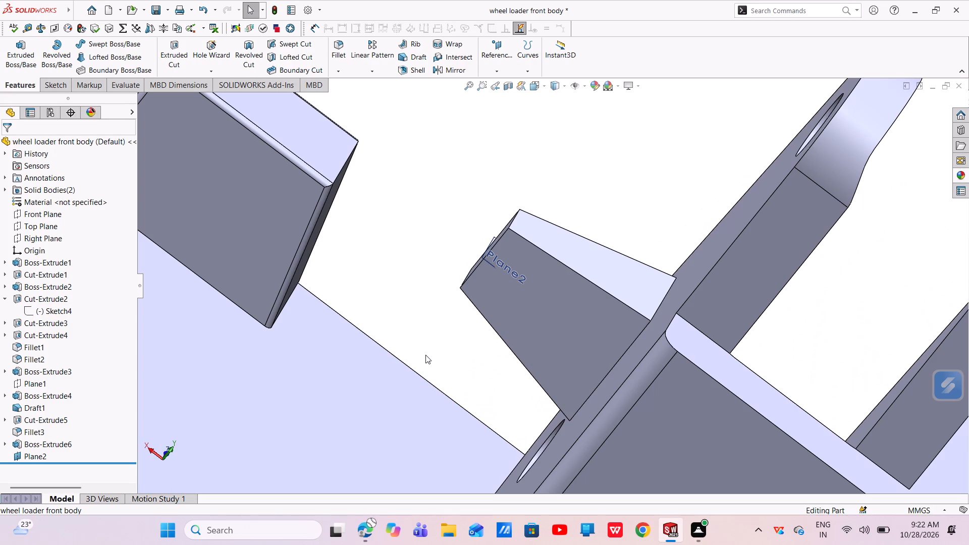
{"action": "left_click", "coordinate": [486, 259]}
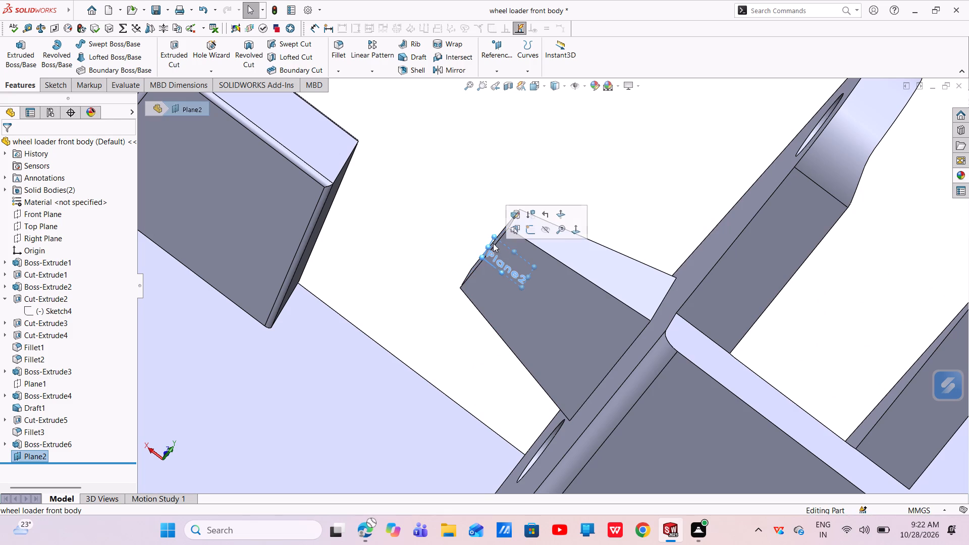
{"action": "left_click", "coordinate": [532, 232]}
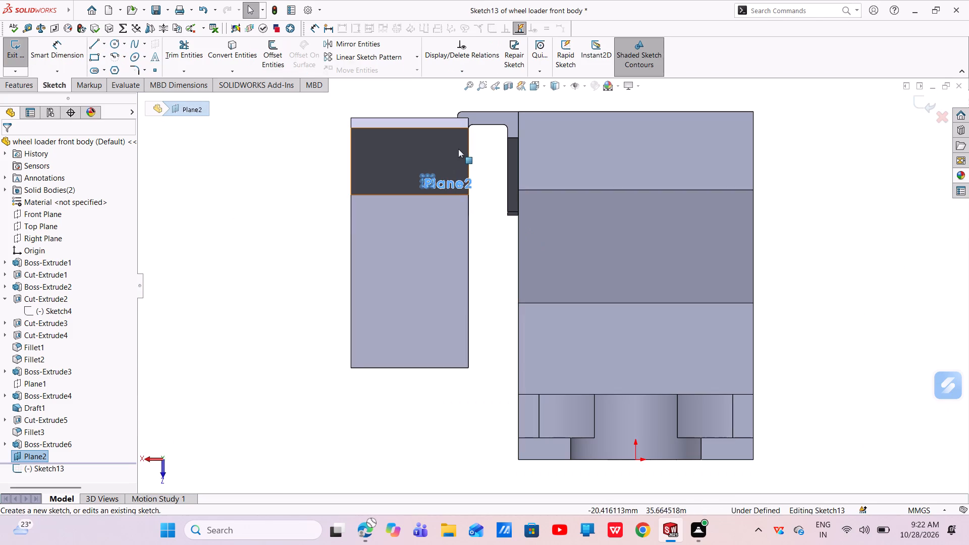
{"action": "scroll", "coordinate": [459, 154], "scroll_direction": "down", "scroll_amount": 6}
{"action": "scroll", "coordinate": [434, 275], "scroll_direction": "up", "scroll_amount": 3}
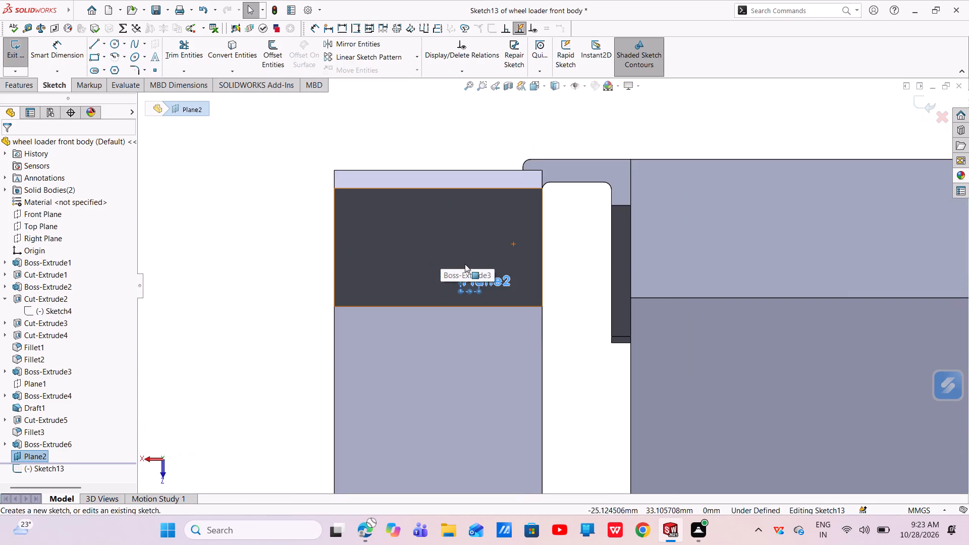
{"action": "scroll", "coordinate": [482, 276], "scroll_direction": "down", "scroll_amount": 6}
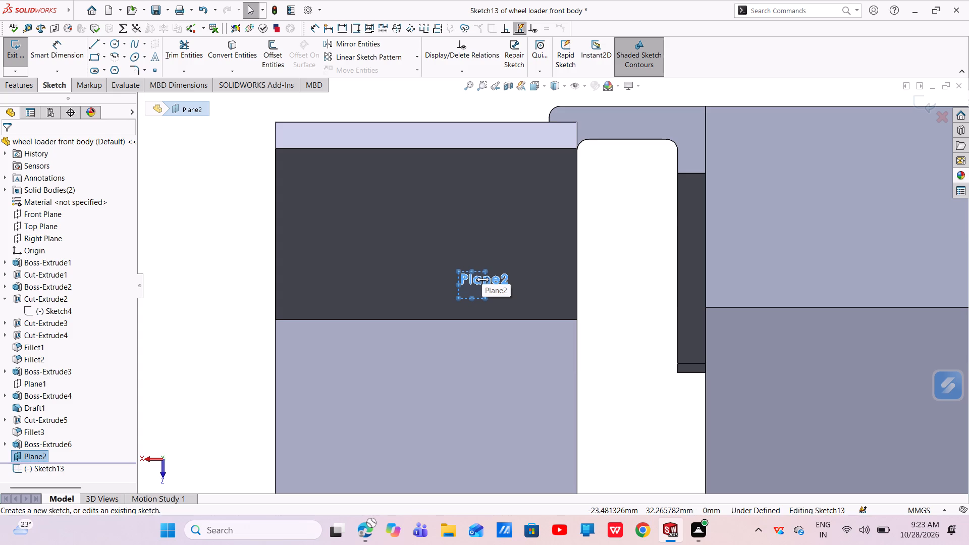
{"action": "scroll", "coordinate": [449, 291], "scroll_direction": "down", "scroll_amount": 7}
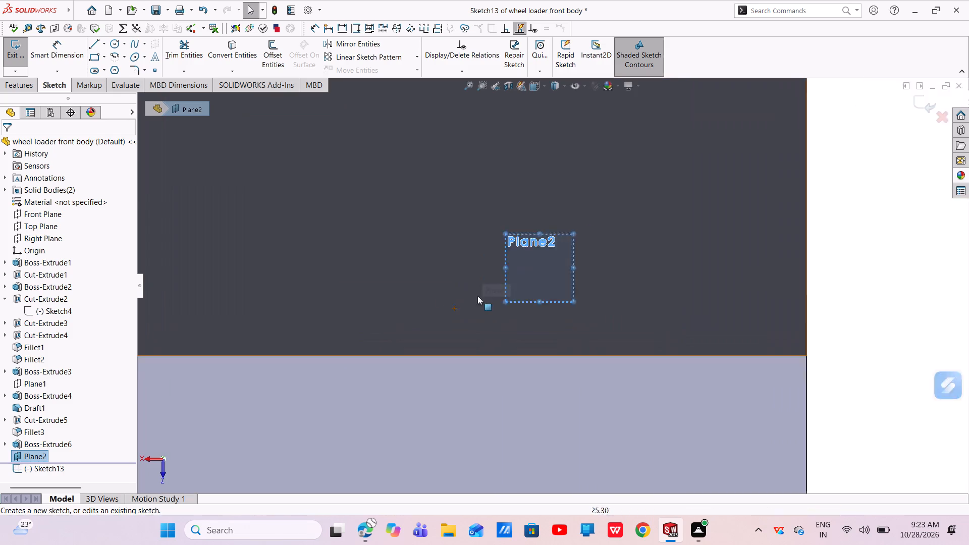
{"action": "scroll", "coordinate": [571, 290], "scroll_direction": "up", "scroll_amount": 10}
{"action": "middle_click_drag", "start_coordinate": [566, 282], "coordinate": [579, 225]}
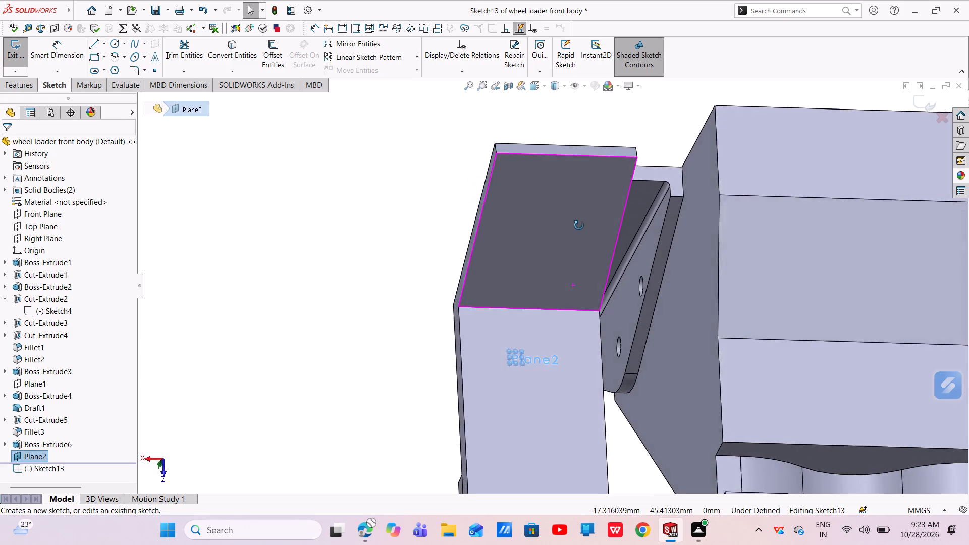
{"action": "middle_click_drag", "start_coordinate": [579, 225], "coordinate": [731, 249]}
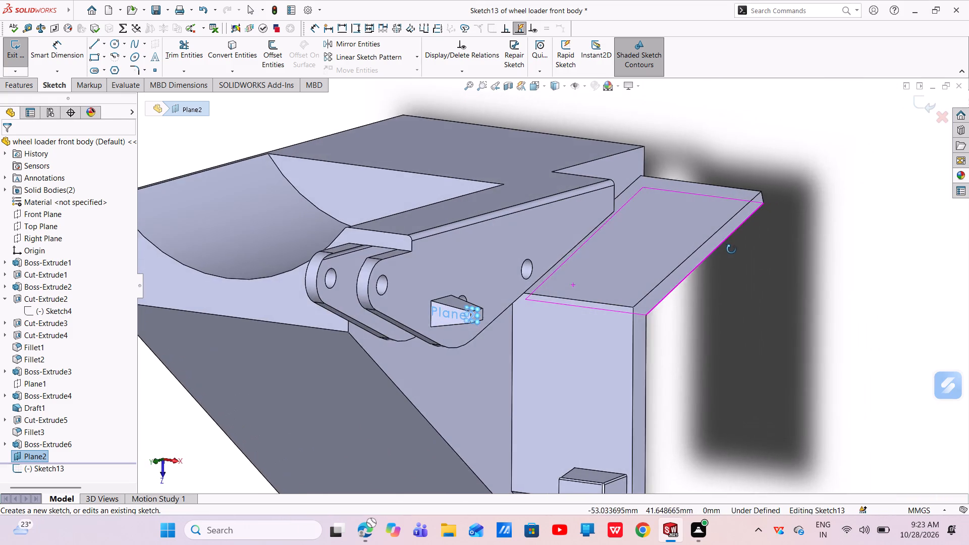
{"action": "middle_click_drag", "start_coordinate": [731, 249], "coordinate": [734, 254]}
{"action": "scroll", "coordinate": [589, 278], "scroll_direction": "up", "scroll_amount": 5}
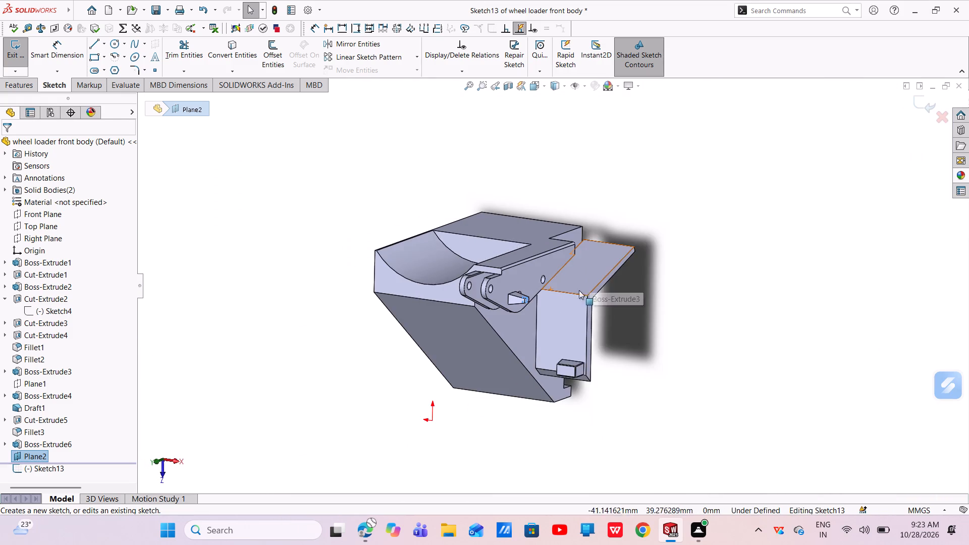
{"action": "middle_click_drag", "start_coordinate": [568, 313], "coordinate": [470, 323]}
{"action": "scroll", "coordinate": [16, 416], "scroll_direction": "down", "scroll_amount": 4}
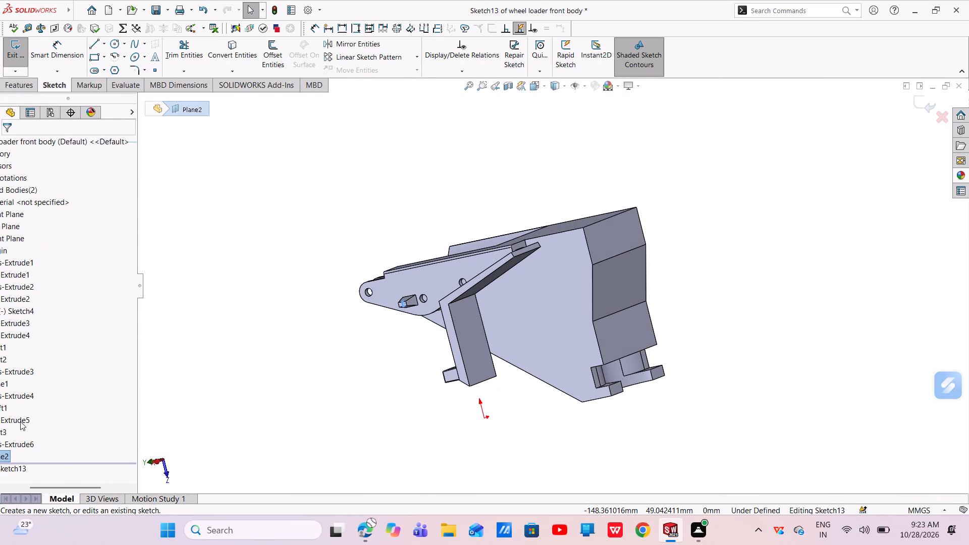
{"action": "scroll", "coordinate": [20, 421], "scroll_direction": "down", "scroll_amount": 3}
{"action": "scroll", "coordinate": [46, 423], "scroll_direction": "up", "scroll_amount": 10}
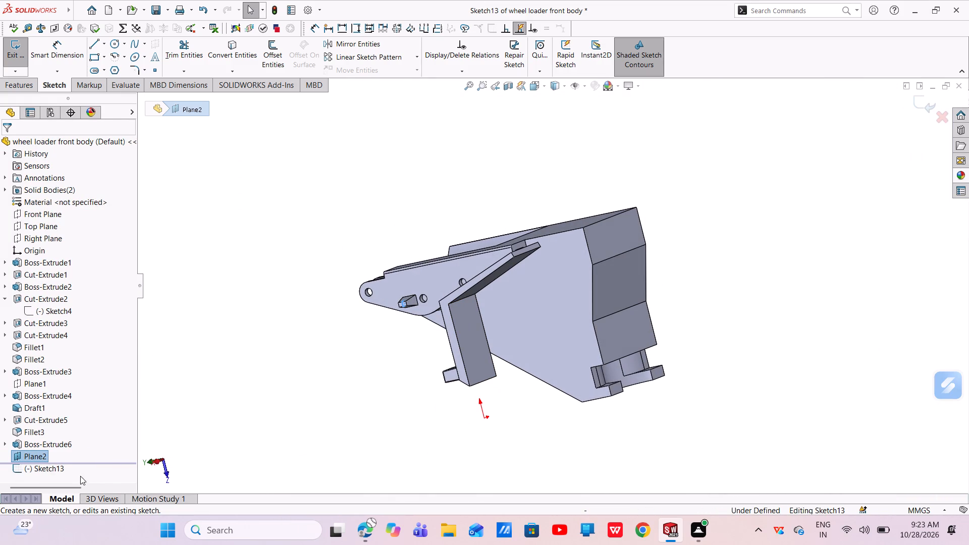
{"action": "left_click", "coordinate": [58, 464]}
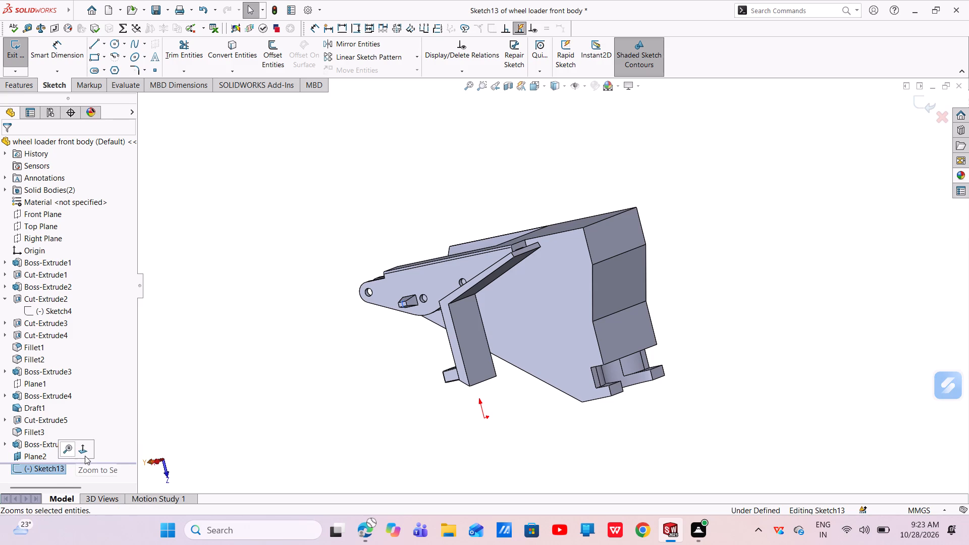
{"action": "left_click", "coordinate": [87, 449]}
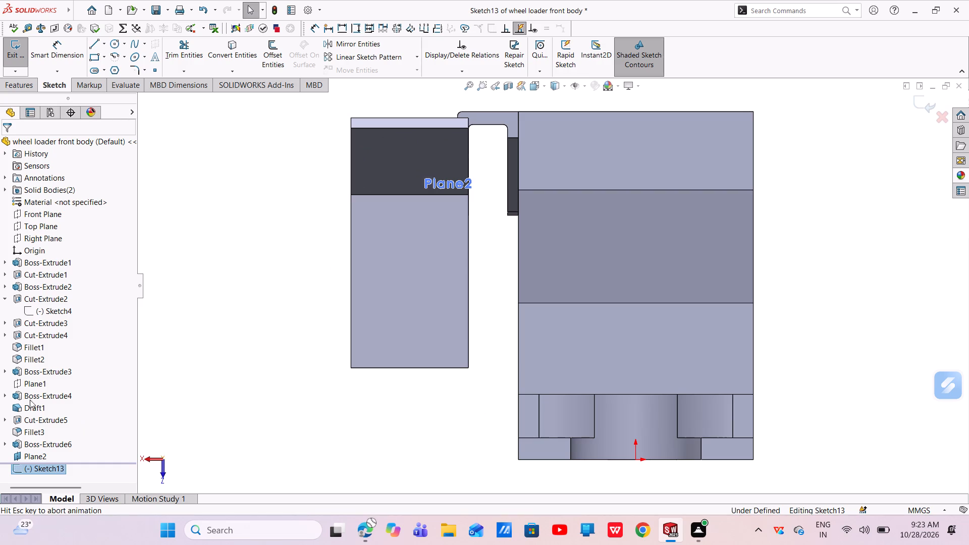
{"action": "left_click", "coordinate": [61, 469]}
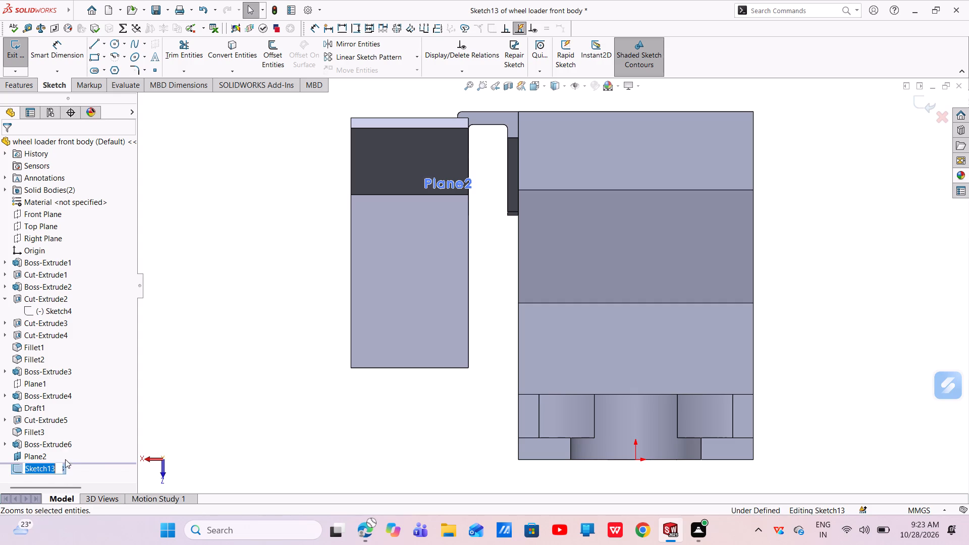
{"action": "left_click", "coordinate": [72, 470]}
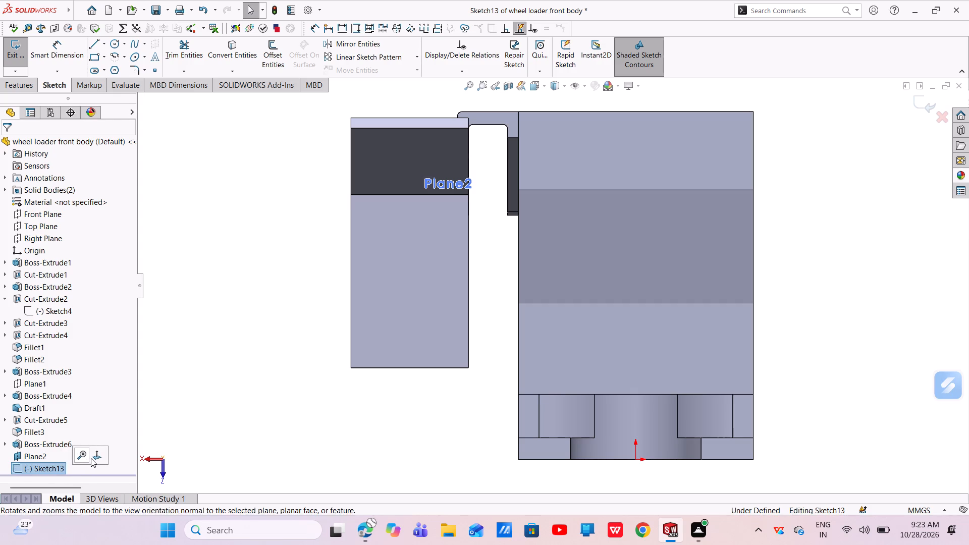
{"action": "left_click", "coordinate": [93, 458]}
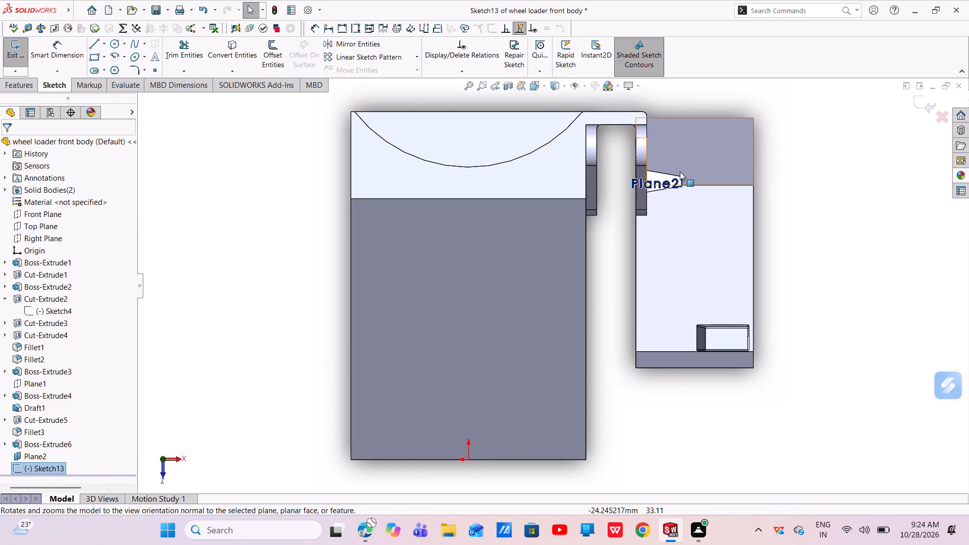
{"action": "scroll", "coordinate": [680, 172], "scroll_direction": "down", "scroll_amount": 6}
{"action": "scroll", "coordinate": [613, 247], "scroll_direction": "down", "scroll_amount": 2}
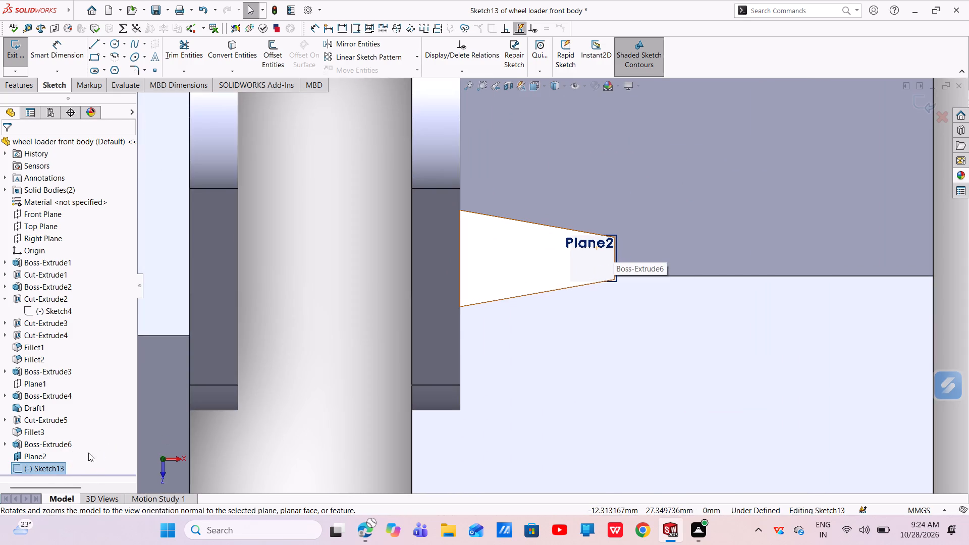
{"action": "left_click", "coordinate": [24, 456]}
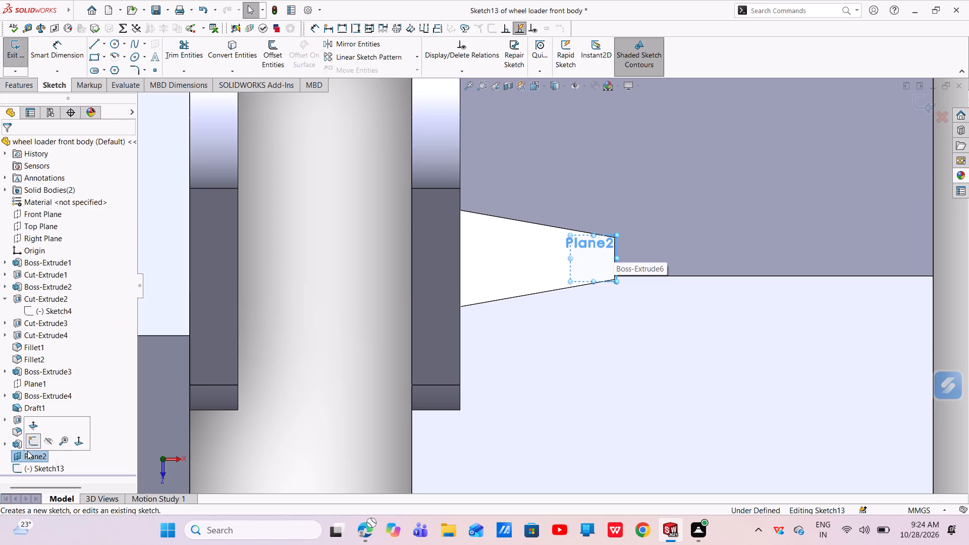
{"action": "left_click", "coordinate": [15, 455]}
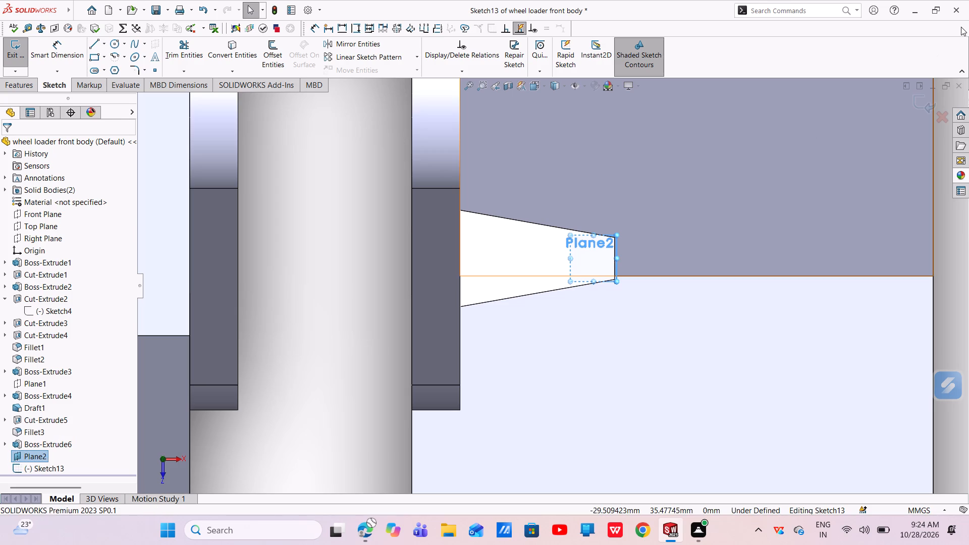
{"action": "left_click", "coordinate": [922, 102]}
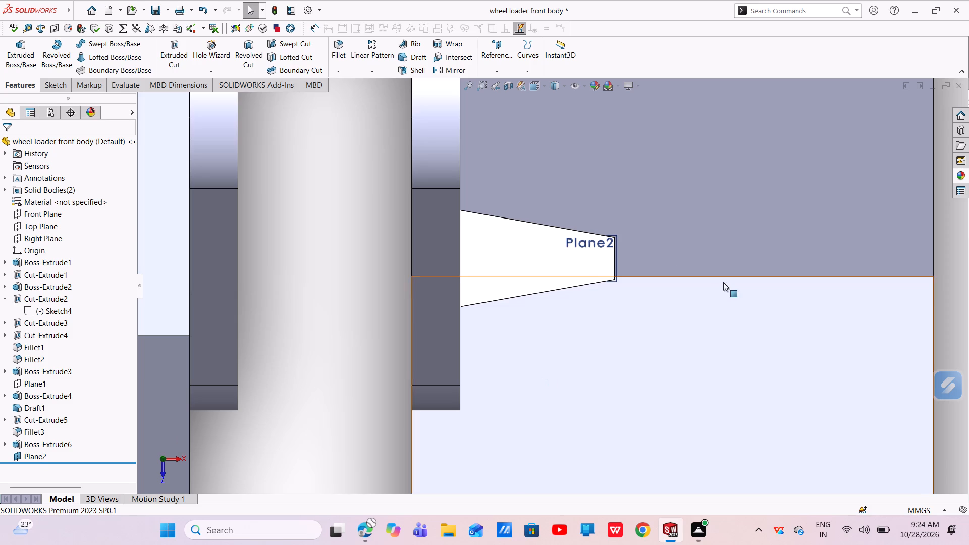
On the tapered boss's mid-face plane, start a sketch and draw a near-horizontal centerline about 3.3 mm outward from the end edge's midpoint.
{"action": "left_click", "coordinate": [617, 250]}
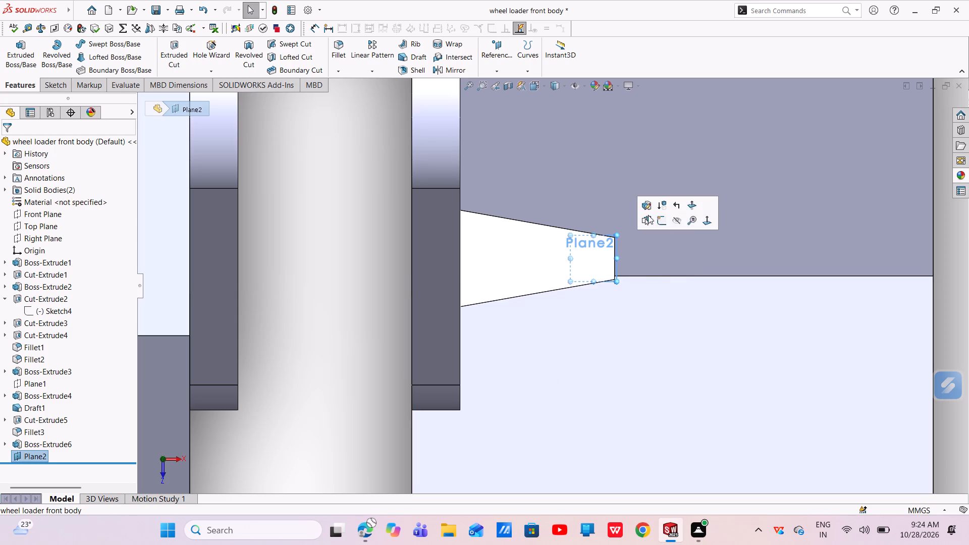
{"action": "left_click", "coordinate": [658, 221]}
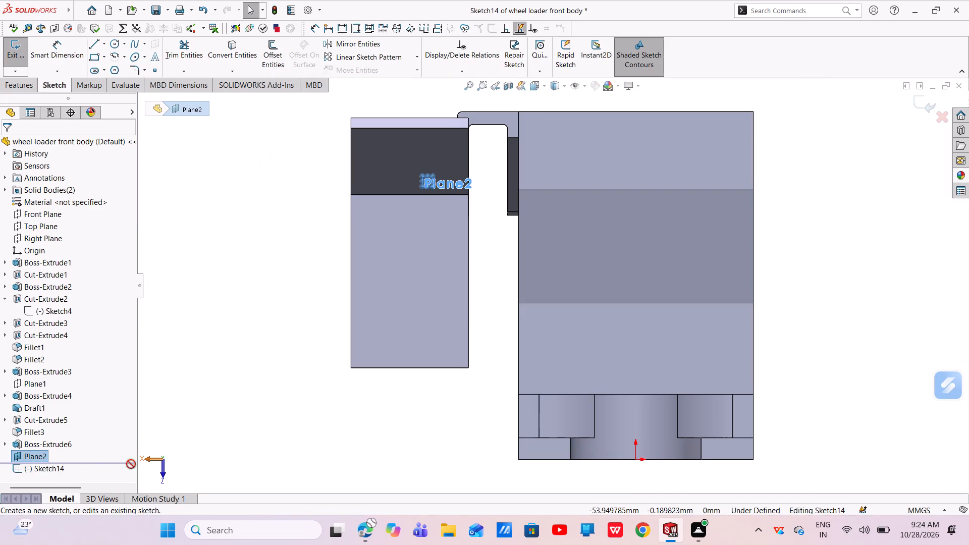
{"action": "left_click", "coordinate": [63, 469]}
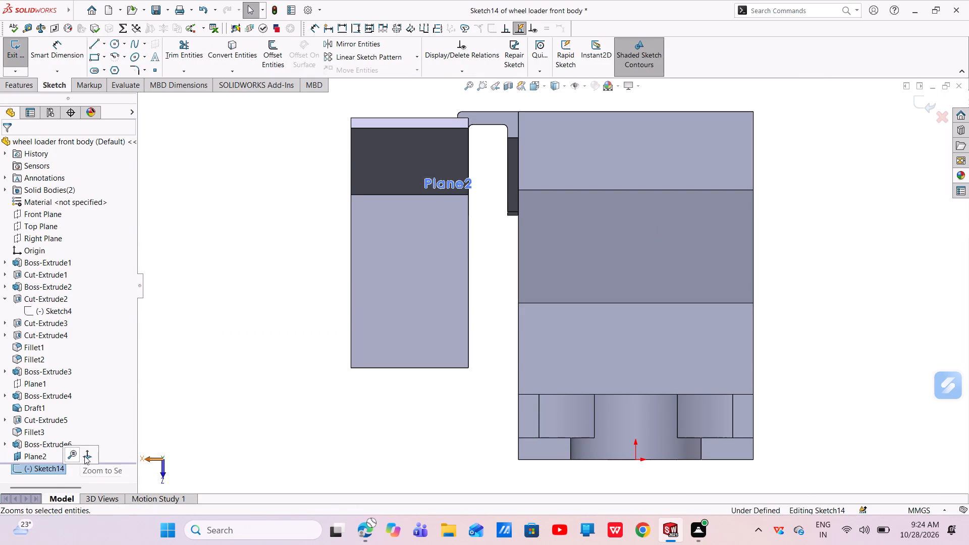
{"action": "left_click", "coordinate": [84, 456]}
{"action": "scroll", "coordinate": [691, 176], "scroll_direction": "down", "scroll_amount": 7}
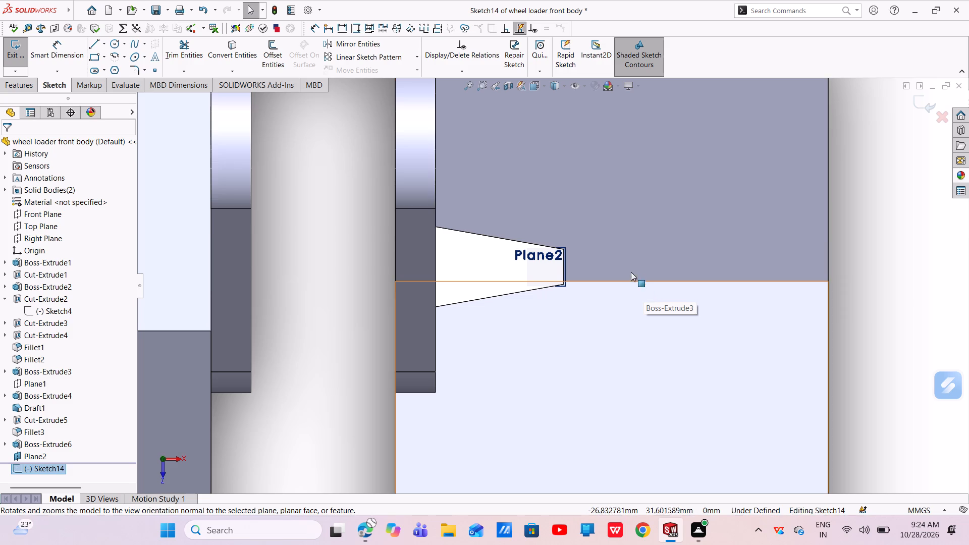
{"action": "left_click", "coordinate": [107, 43]}
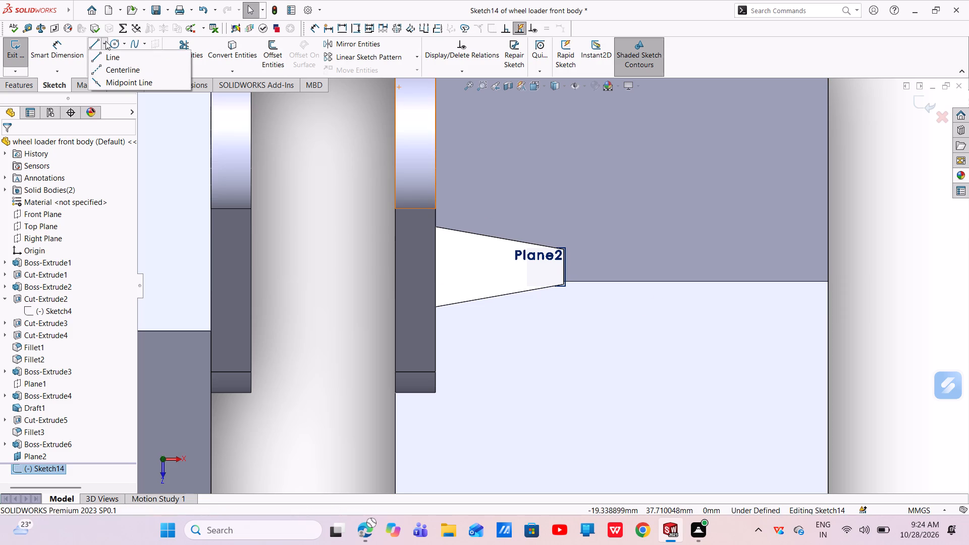
{"action": "left_click", "coordinate": [111, 72]}
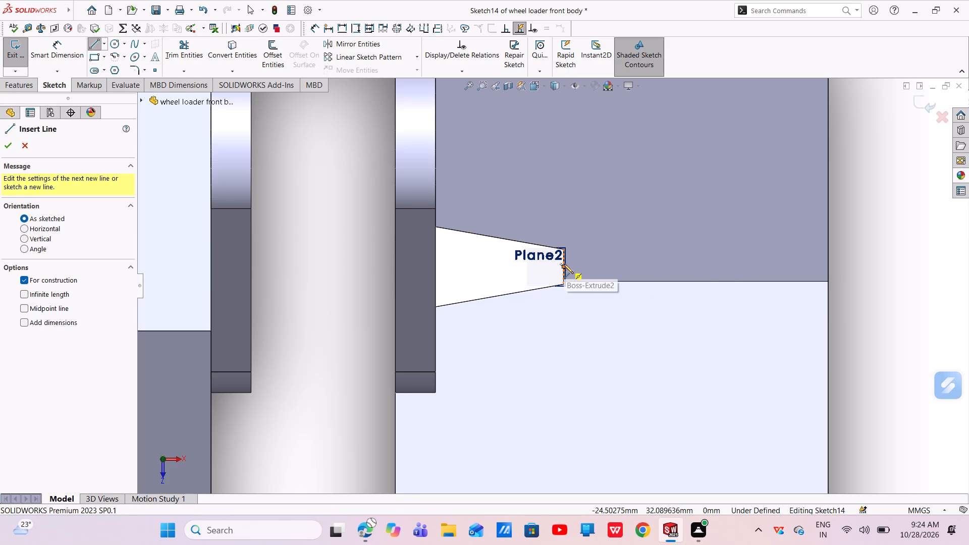
{"action": "scroll", "coordinate": [564, 259], "scroll_direction": "down", "scroll_amount": 4}
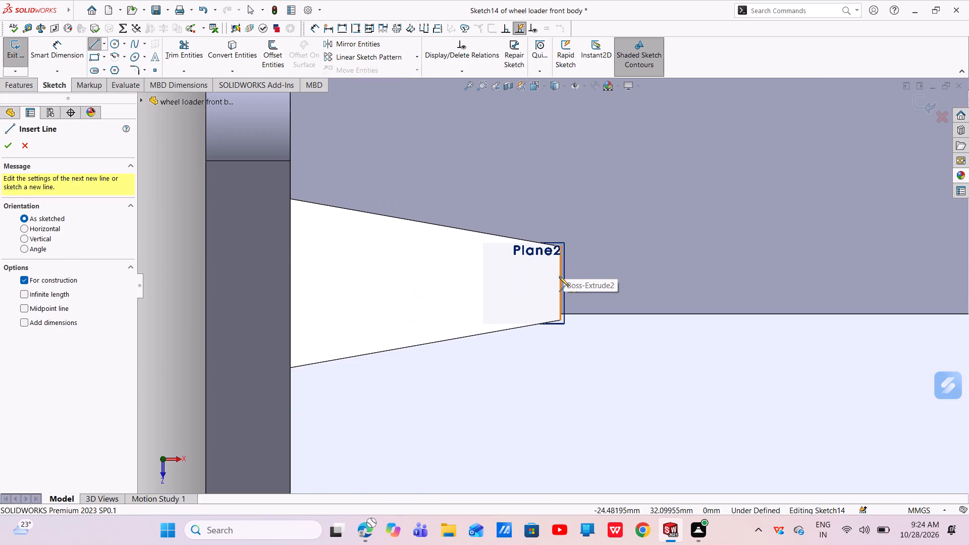
{"action": "left_click", "coordinate": [561, 282]}
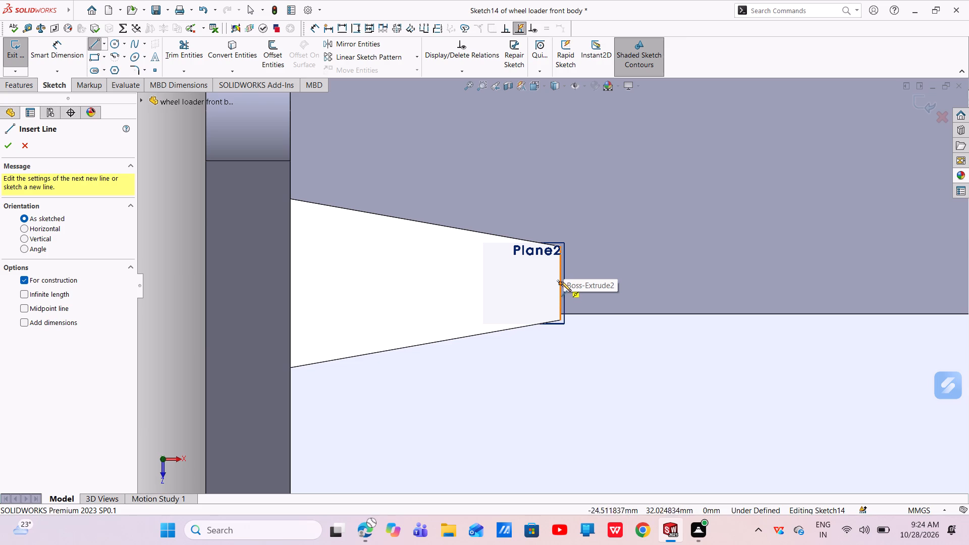
{"action": "left_click", "coordinate": [781, 278]}
{"action": "right_click", "coordinate": [781, 277]}
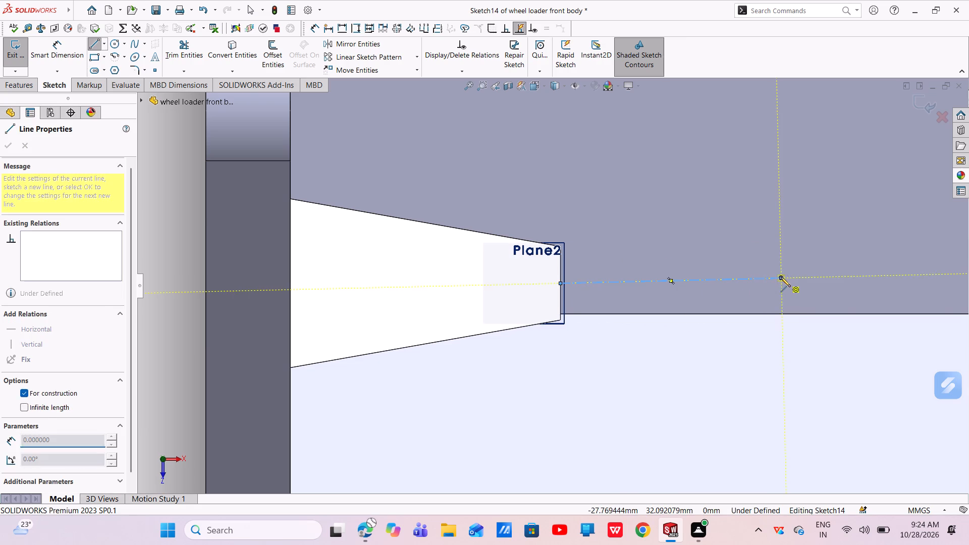
{"action": "left_click", "coordinate": [790, 283]}
{"action": "scroll", "coordinate": [657, 274], "scroll_direction": "up", "scroll_amount": 2}
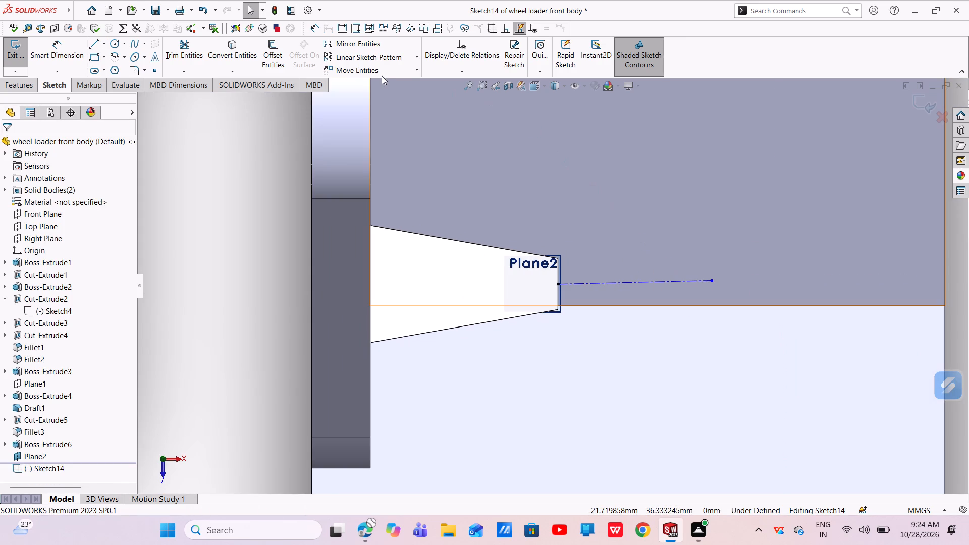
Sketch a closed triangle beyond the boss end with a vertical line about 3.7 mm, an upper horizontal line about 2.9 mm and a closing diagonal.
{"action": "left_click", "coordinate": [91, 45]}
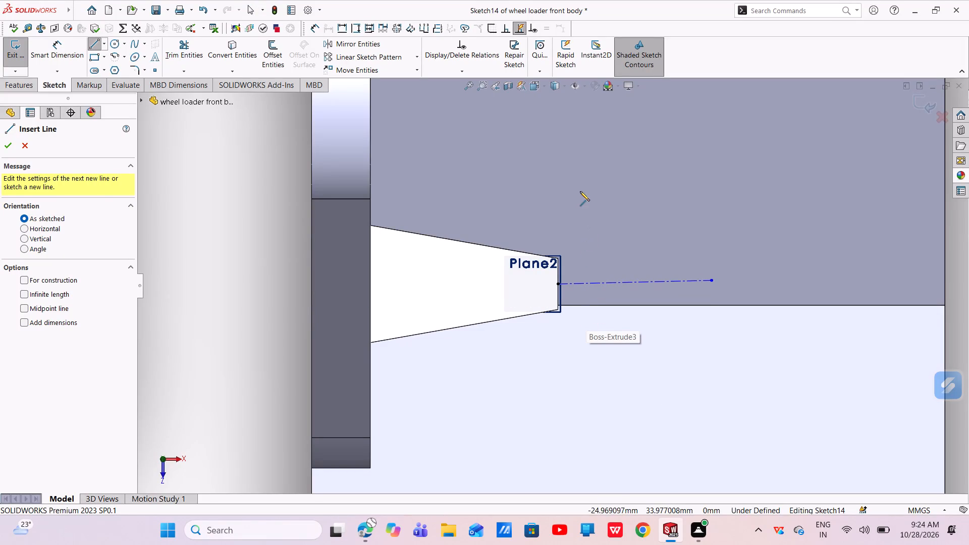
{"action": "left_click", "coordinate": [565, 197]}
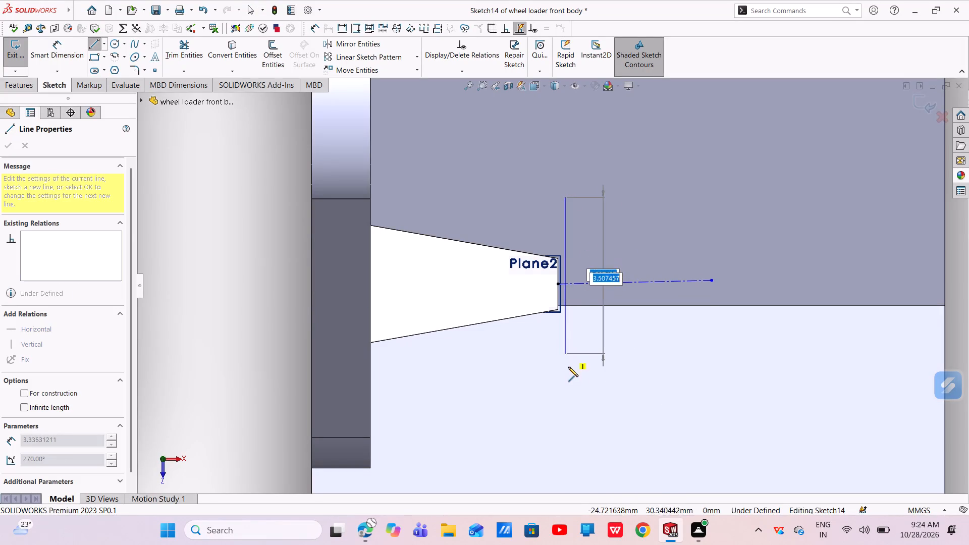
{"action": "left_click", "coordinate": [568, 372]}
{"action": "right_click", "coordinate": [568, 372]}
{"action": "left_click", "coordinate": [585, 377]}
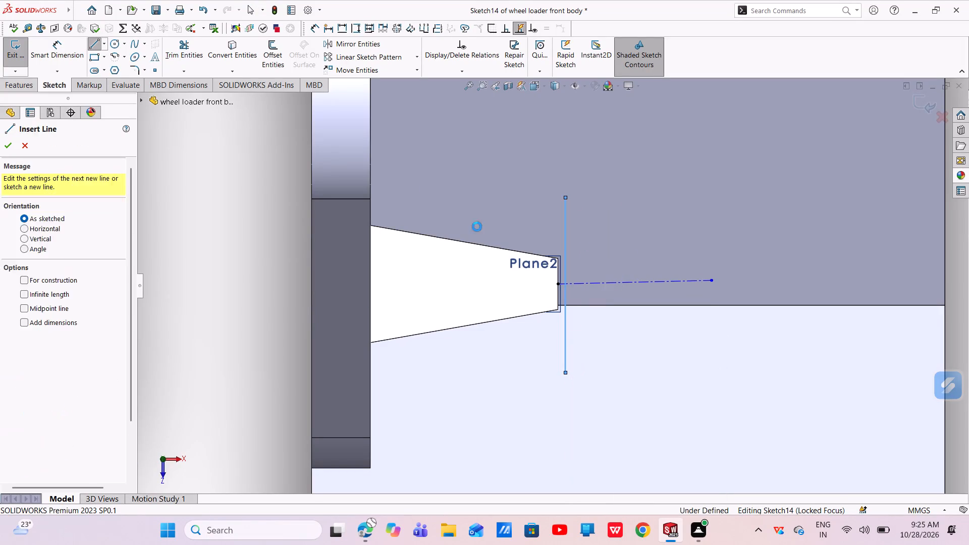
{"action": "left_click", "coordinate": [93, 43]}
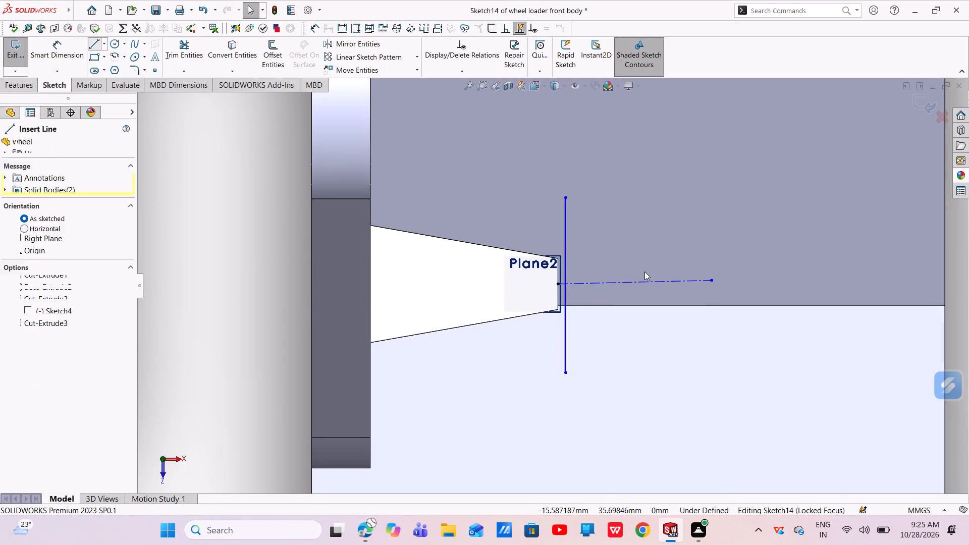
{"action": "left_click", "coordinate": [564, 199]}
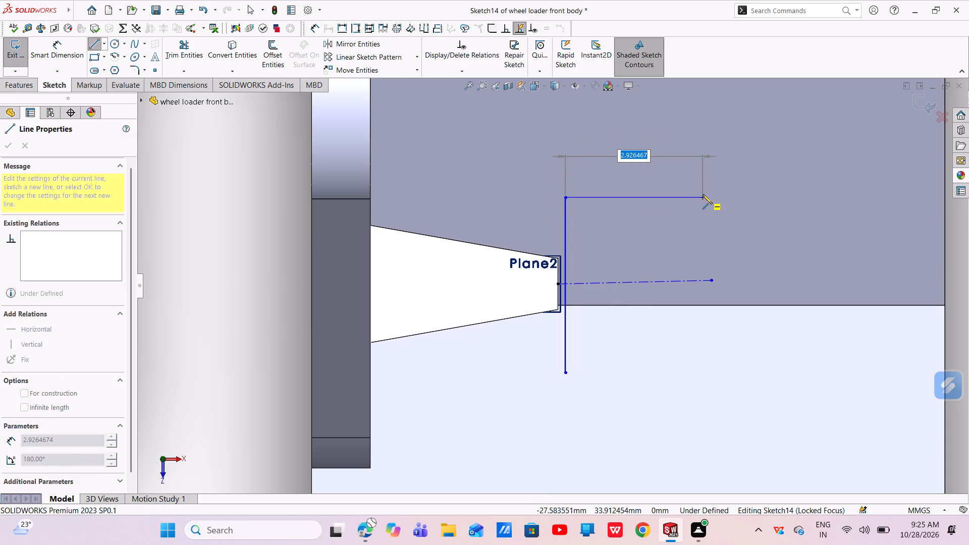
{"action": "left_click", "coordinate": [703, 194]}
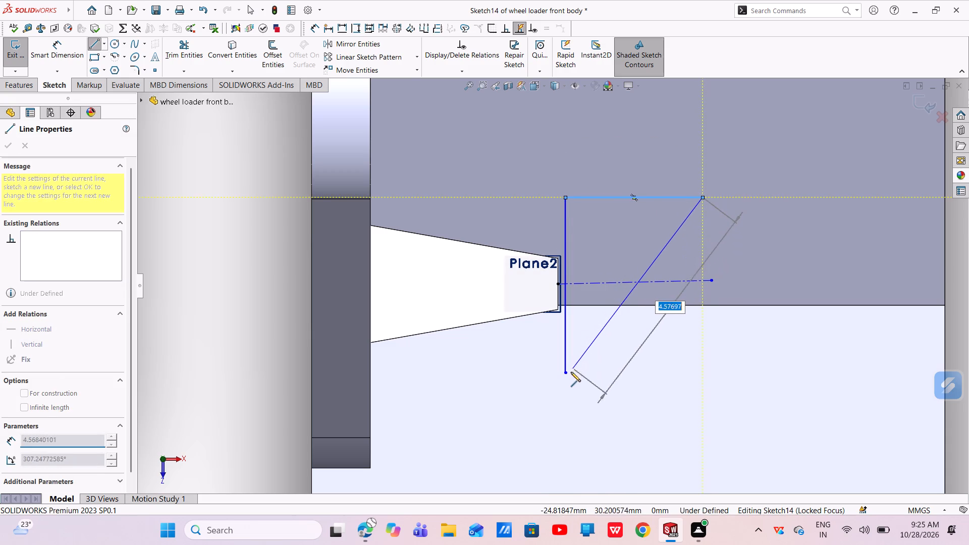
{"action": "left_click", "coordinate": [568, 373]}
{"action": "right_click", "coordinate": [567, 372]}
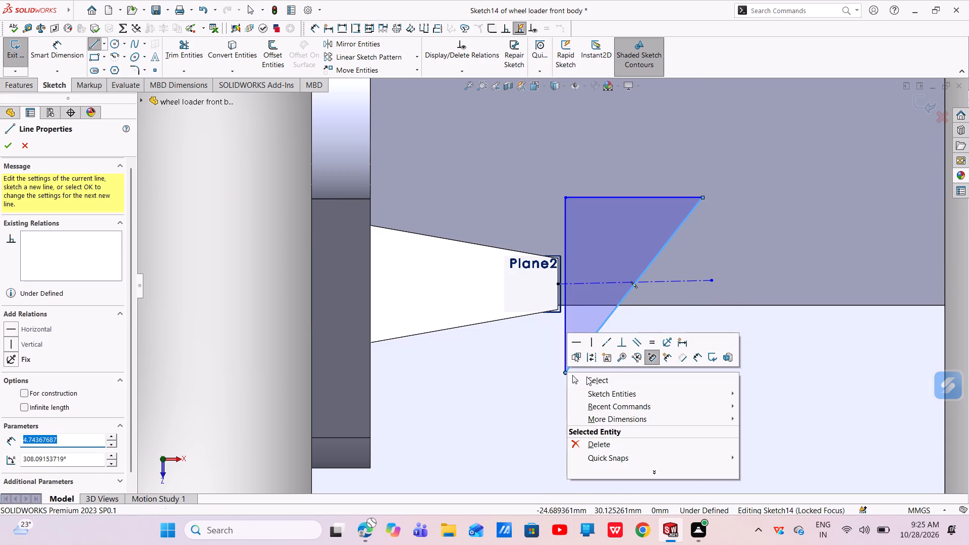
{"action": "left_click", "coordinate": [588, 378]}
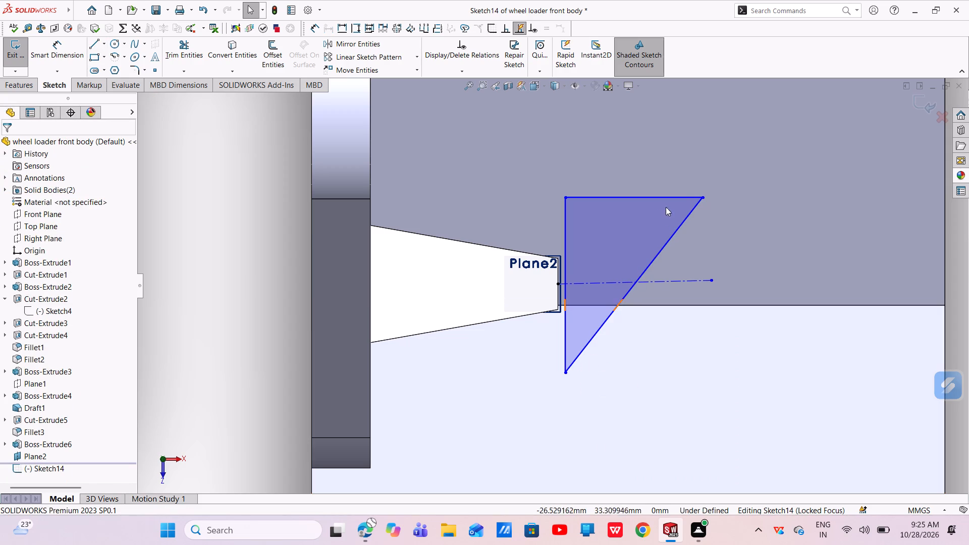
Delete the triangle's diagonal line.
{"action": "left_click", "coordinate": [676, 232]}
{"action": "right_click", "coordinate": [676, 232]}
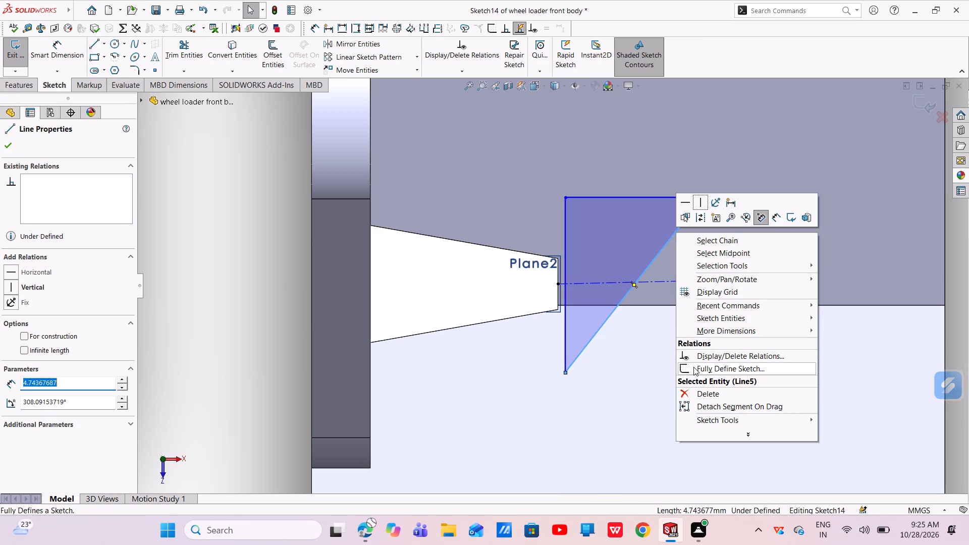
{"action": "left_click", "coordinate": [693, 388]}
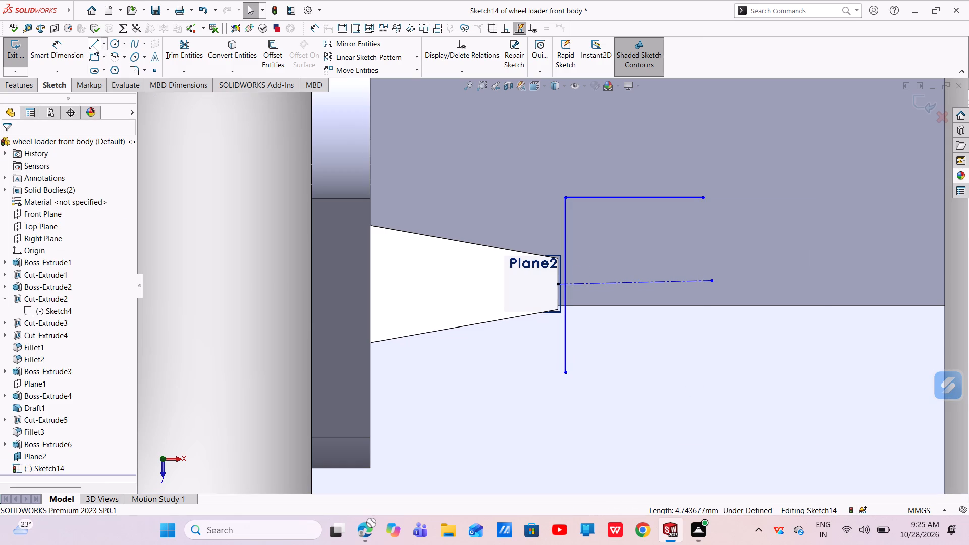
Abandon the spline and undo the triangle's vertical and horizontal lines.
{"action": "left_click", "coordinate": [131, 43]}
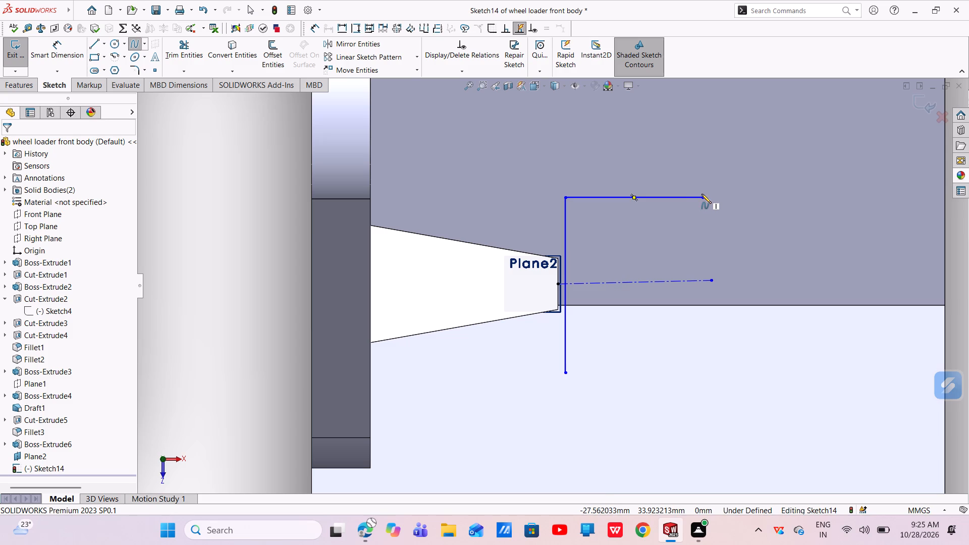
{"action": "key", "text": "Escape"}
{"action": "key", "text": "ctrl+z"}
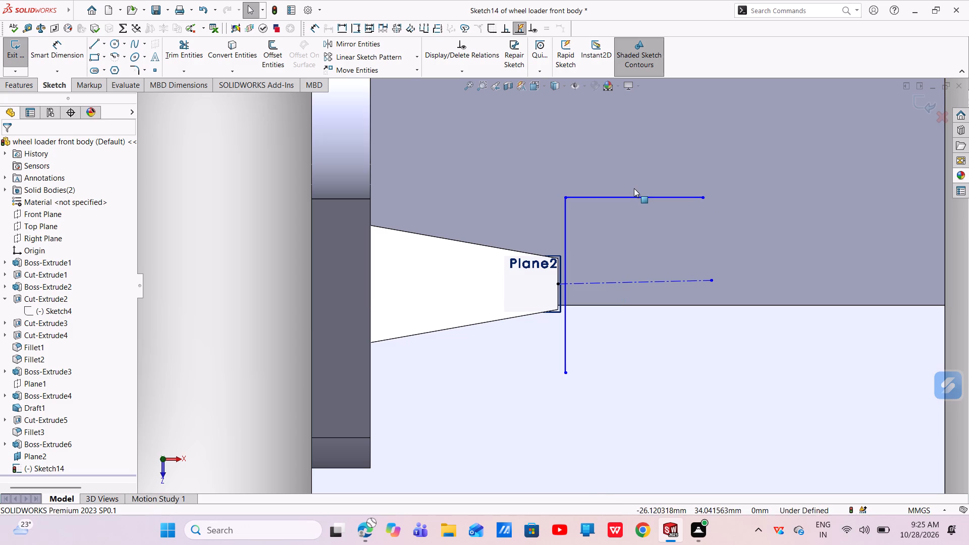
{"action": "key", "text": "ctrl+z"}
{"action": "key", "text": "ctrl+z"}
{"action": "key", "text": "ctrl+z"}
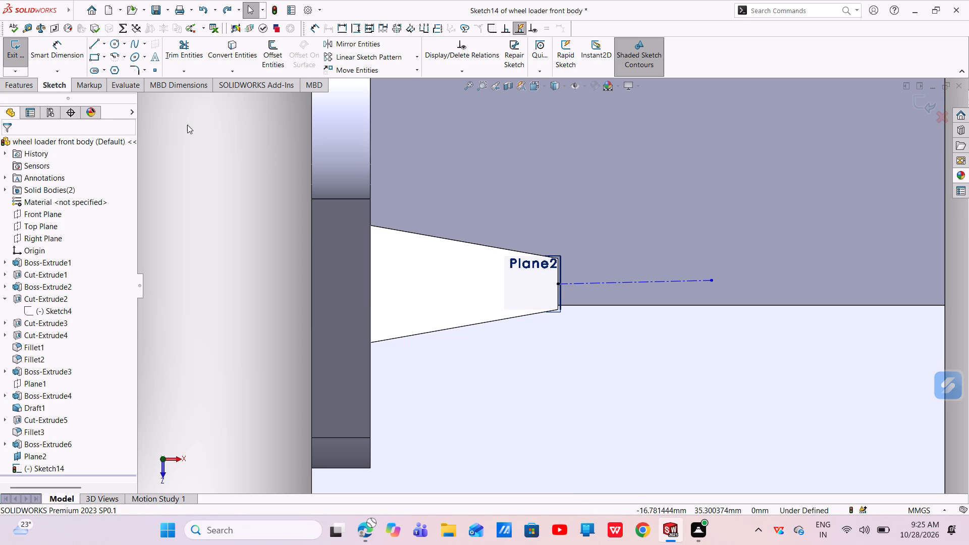
Sketch a vertical line about 4.1 mm long across the centerline, with a horizontal line about 1.9 mm from its upper end toward the boss.
{"action": "left_click", "coordinate": [90, 48]}
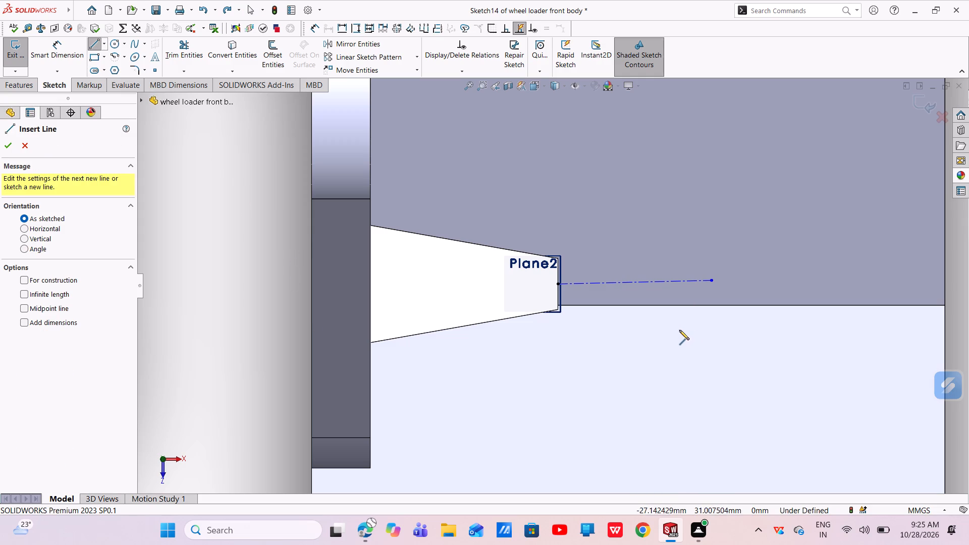
{"action": "left_click_drag", "start_coordinate": [665, 330], "coordinate": [664, 323]}
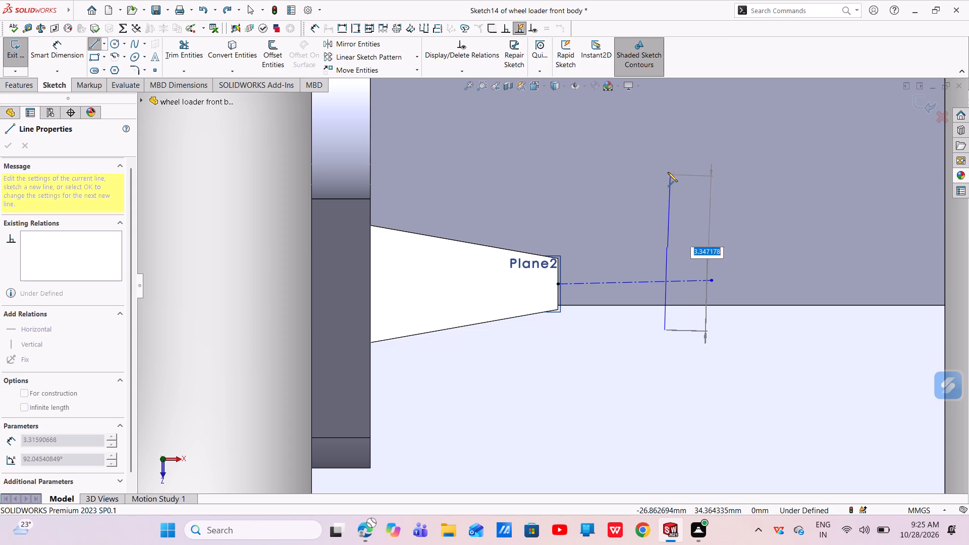
{"action": "left_click", "coordinate": [665, 177]}
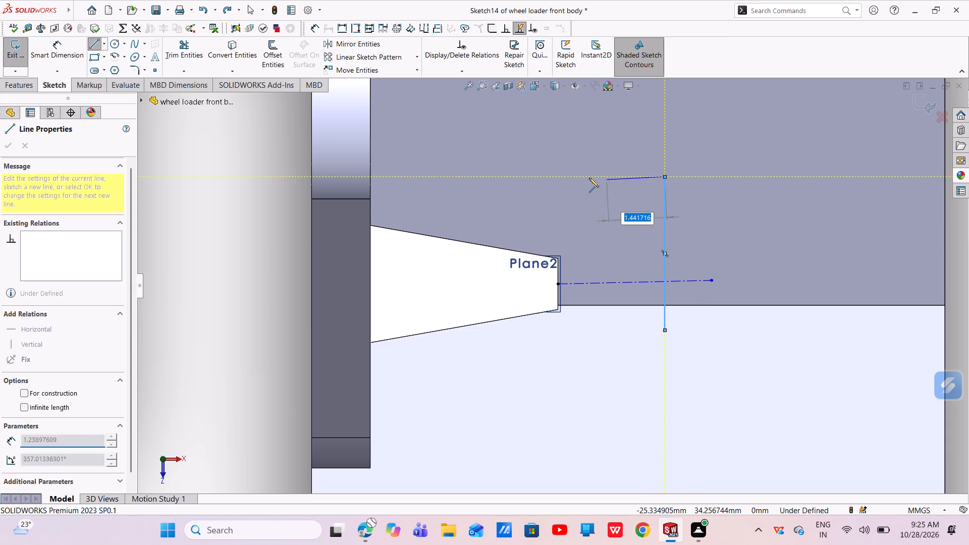
{"action": "left_click", "coordinate": [574, 177]}
{"action": "right_click", "coordinate": [574, 177]}
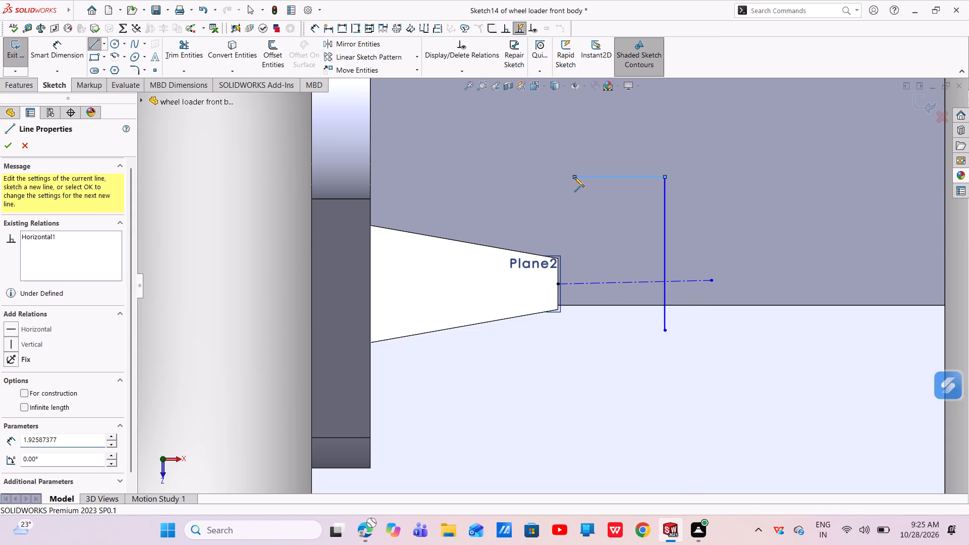
{"action": "left_click", "coordinate": [591, 184]}
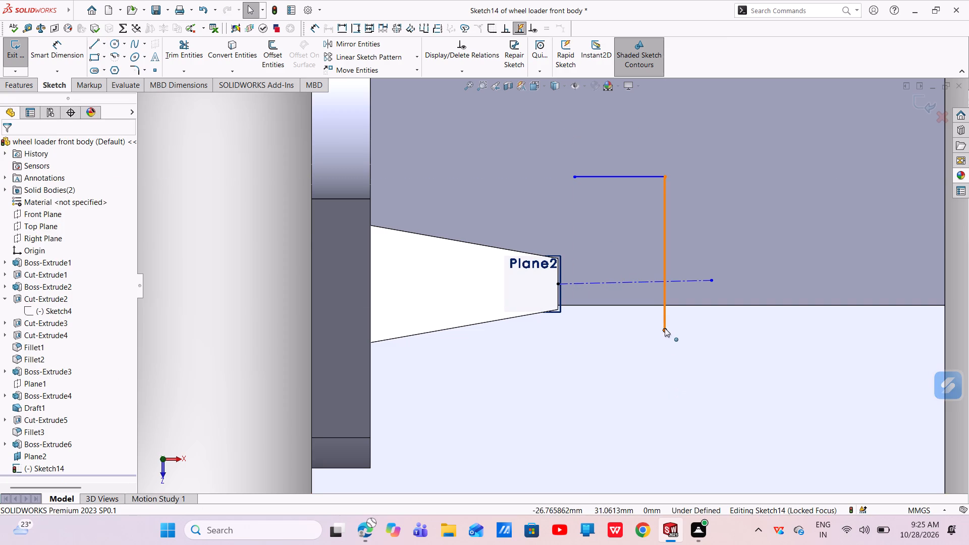
{"action": "left_click_drag", "start_coordinate": [665, 328], "coordinate": [664, 368]}
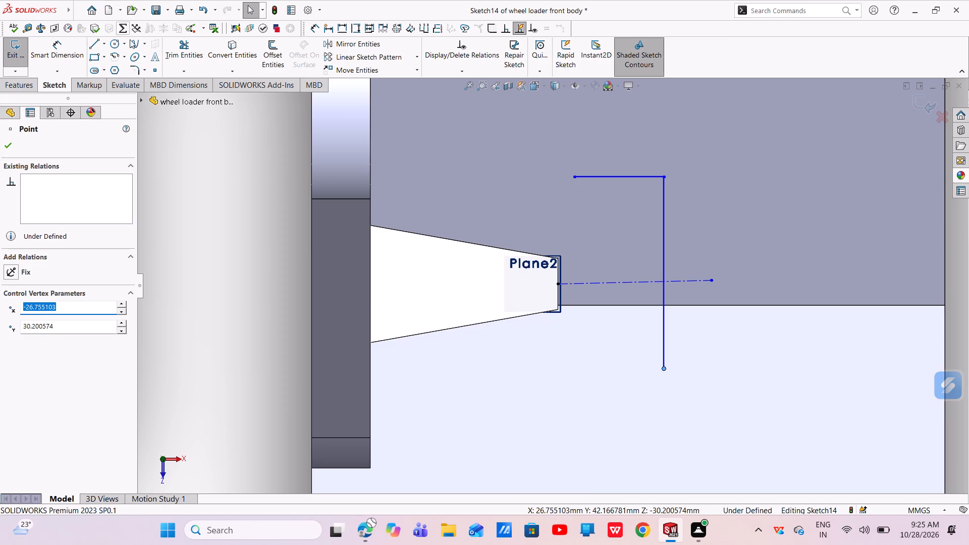
Close the profile with a two-point spline from the horizontal line's free end to the vertical line's lower end.
{"action": "left_click", "coordinate": [133, 45]}
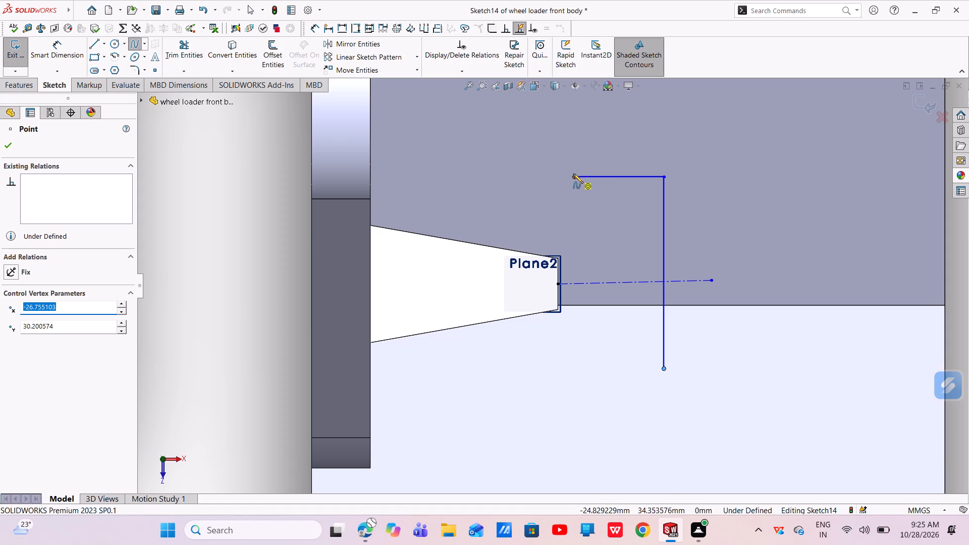
{"action": "left_click", "coordinate": [573, 176]}
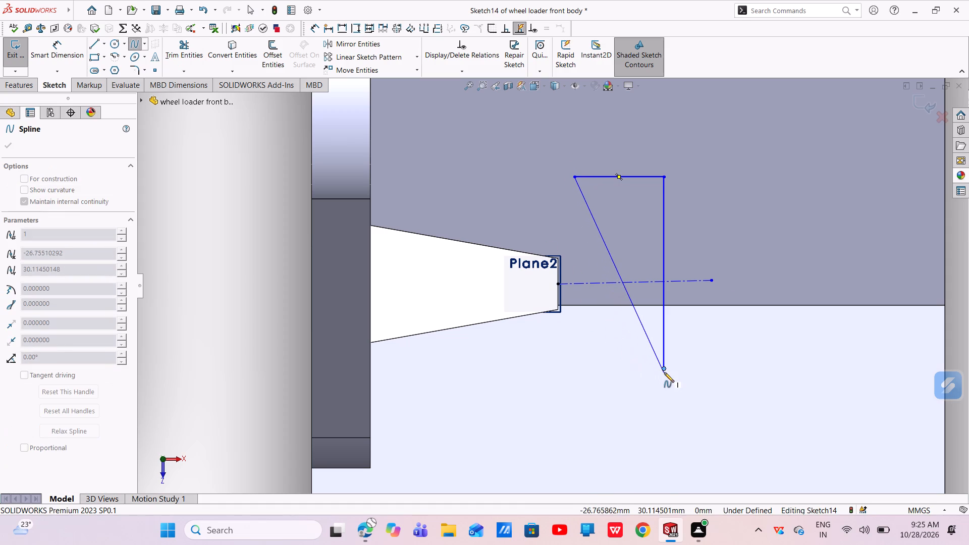
{"action": "left_click", "coordinate": [663, 366]}
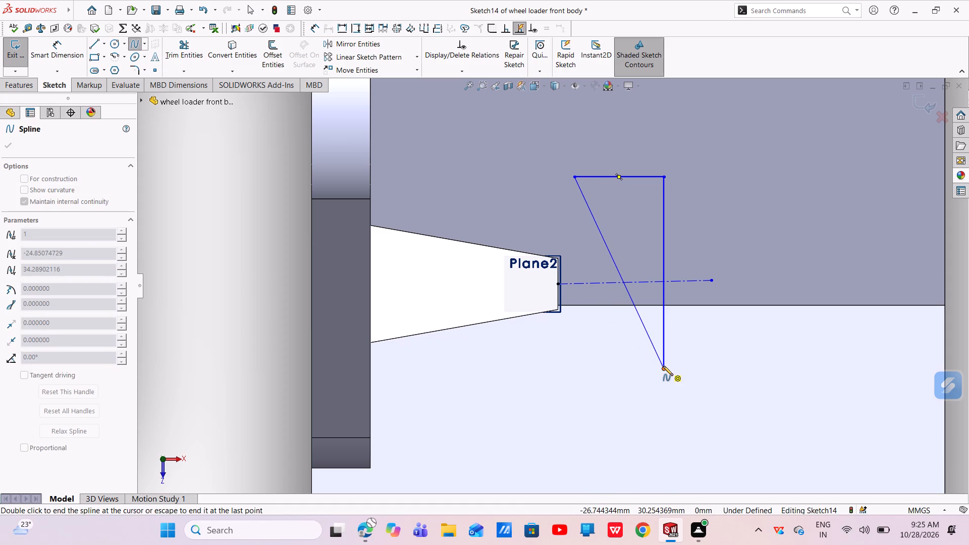
{"action": "right_click", "coordinate": [663, 366]}
{"action": "left_click", "coordinate": [672, 370]}
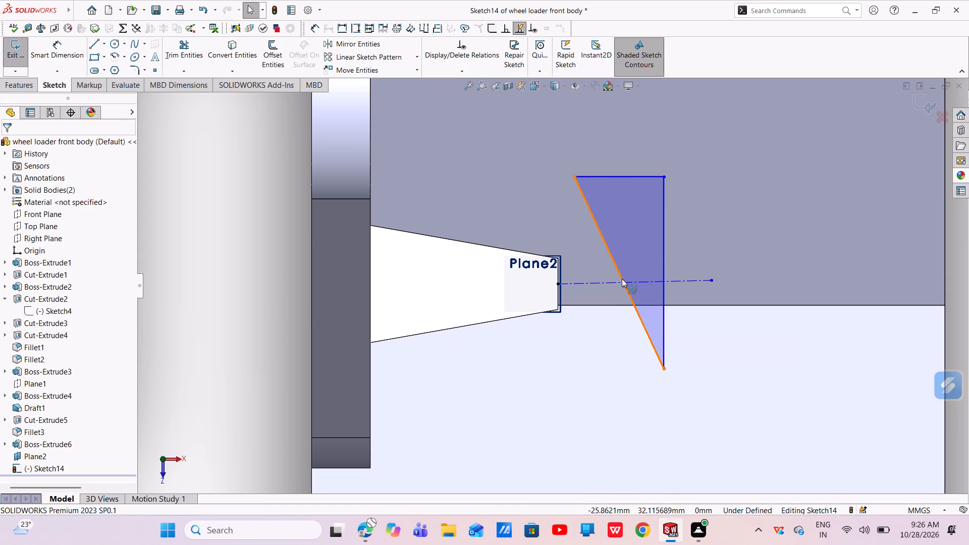
Adjust the spline's tangent handles at both ends so that it bulges toward the boss.
{"action": "left_click", "coordinate": [622, 279]}
{"action": "left_click_drag", "start_coordinate": [636, 315], "coordinate": [612, 308]}
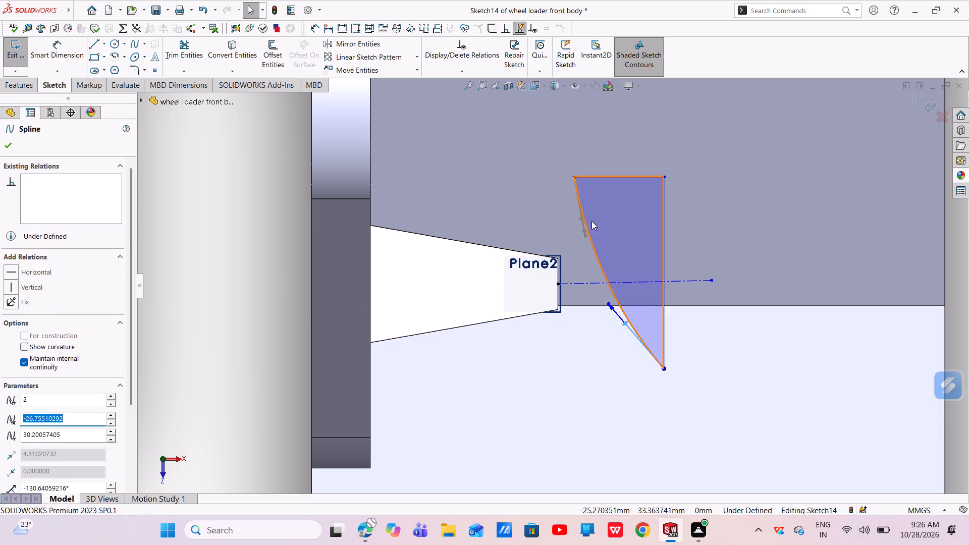
{"action": "left_click_drag", "start_coordinate": [579, 218], "coordinate": [569, 215]}
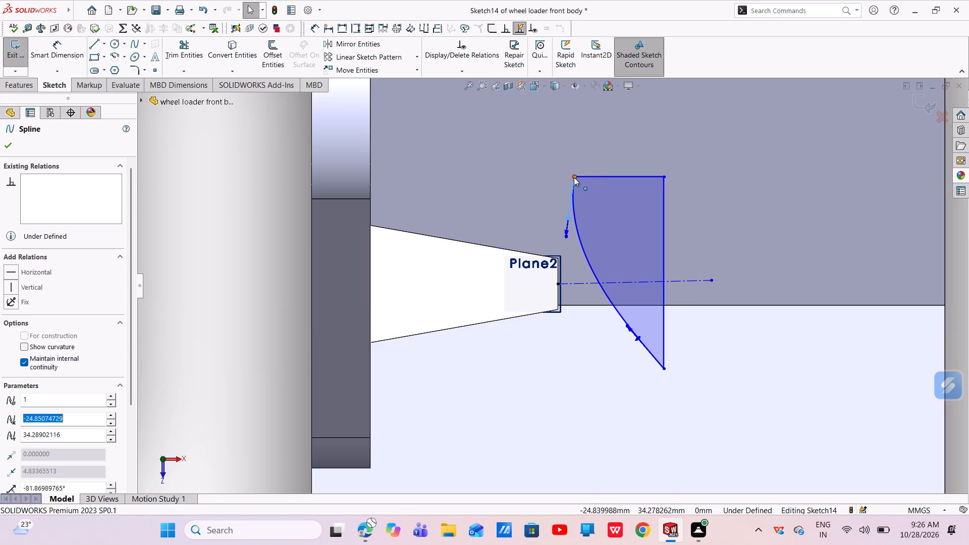
Shift the profile's upper spline corner and its vertical line toward the boss, leaving the horizontal line about 2.05 mm long.
{"action": "left_click_drag", "start_coordinate": [576, 177], "coordinate": [542, 179]}
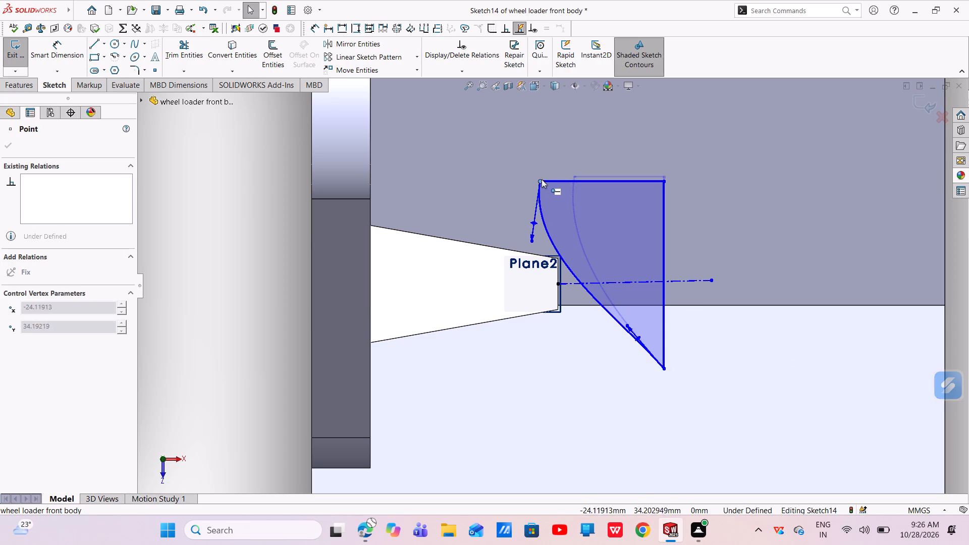
{"action": "left_click_drag", "start_coordinate": [542, 179], "coordinate": [547, 174]}
{"action": "left_click_drag", "start_coordinate": [663, 247], "coordinate": [658, 246]}
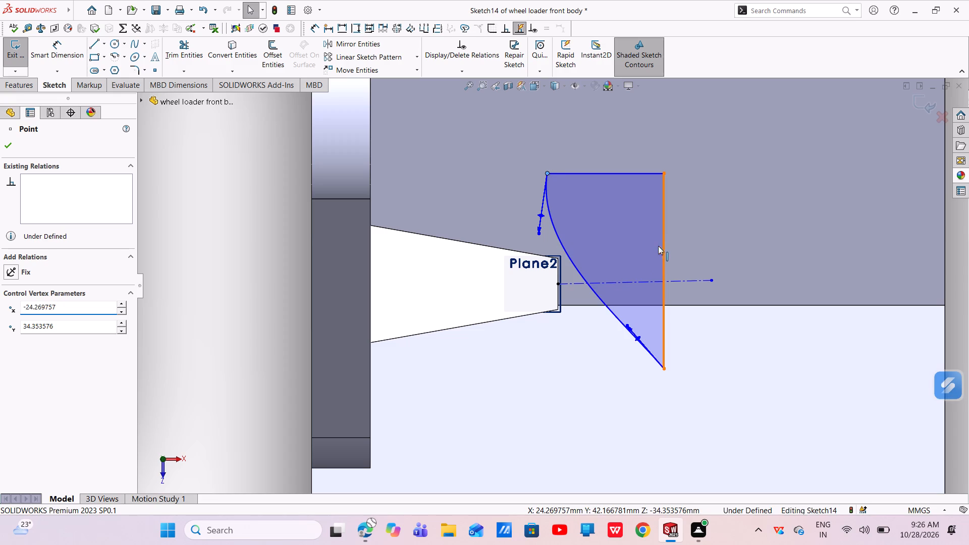
{"action": "left_click_drag", "start_coordinate": [658, 246], "coordinate": [631, 242]}
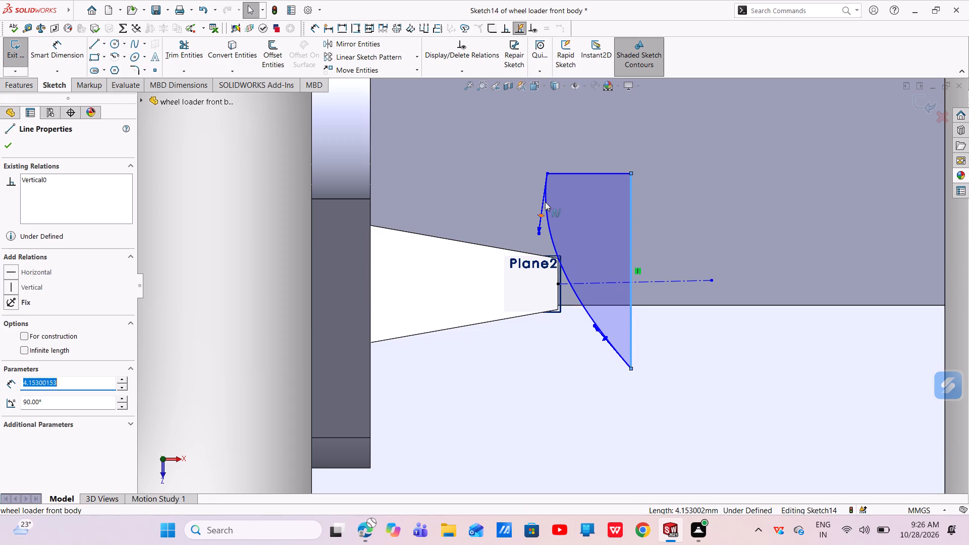
{"action": "left_click_drag", "start_coordinate": [546, 176], "coordinate": [534, 177]}
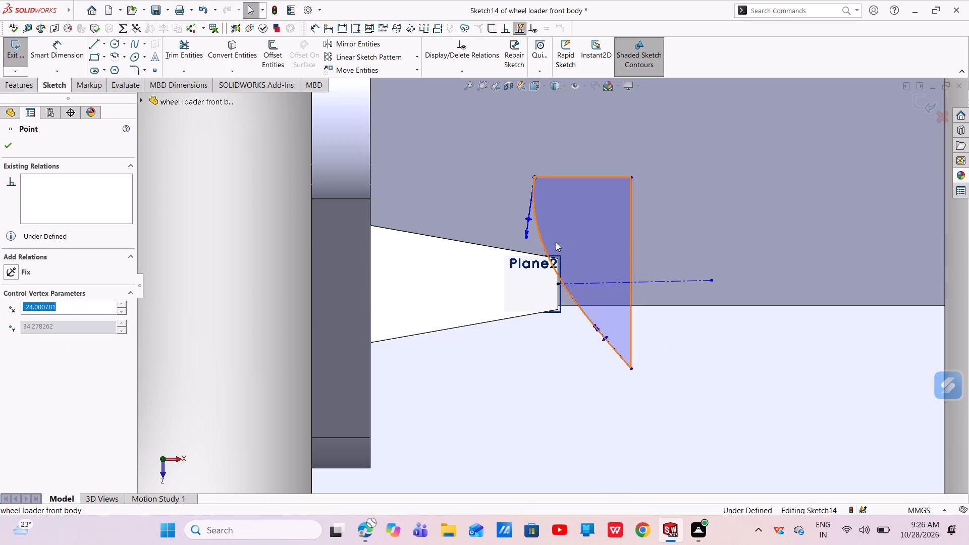
Swing the spline's lower tangent handle outward for a fuller bulge, and move the horizontal line farther from the centerline.
{"action": "left_click_drag", "start_coordinate": [601, 336], "coordinate": [588, 339]}
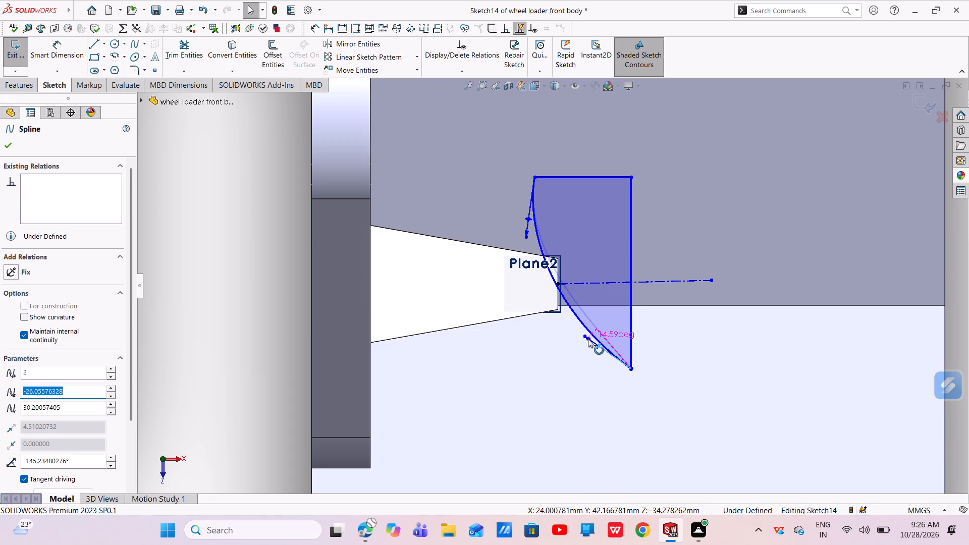
{"action": "left_click_drag", "start_coordinate": [588, 339], "coordinate": [581, 339]}
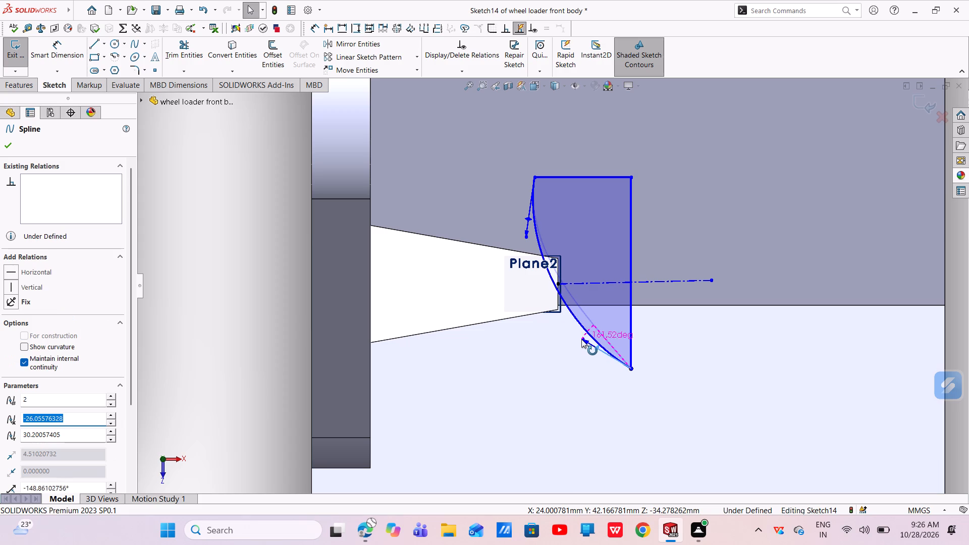
{"action": "left_click_drag", "start_coordinate": [581, 339], "coordinate": [569, 352]}
{"action": "left_click_drag", "start_coordinate": [594, 179], "coordinate": [593, 162]}
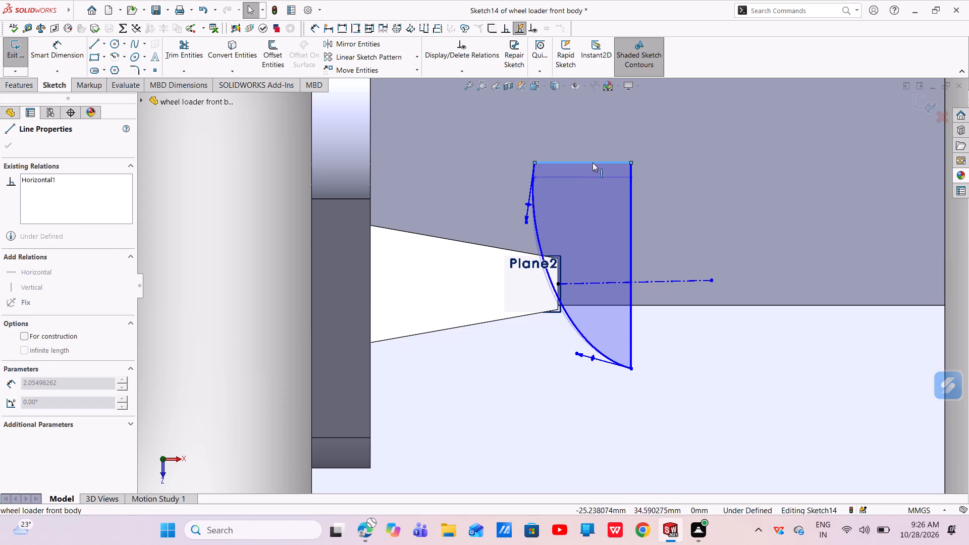
{"action": "left_click_drag", "start_coordinate": [593, 162], "coordinate": [589, 151]}
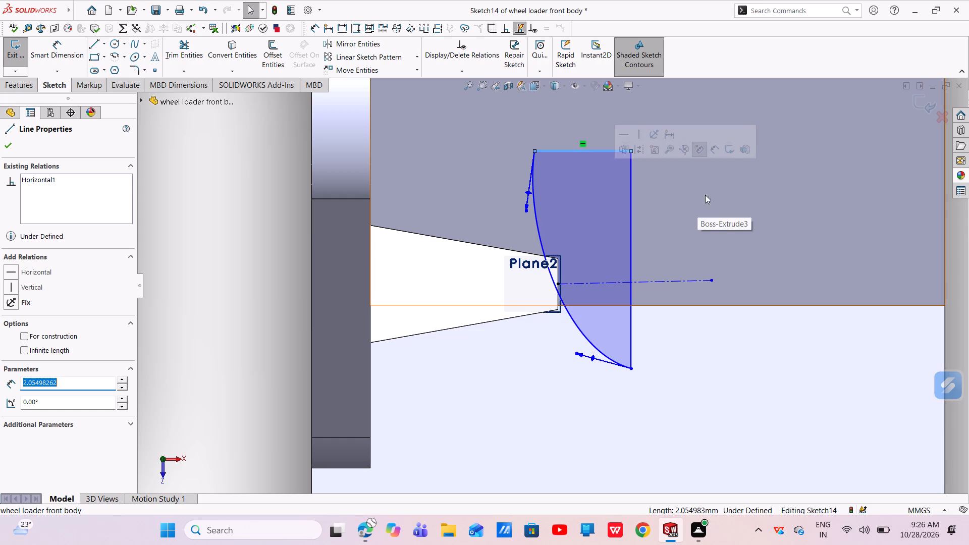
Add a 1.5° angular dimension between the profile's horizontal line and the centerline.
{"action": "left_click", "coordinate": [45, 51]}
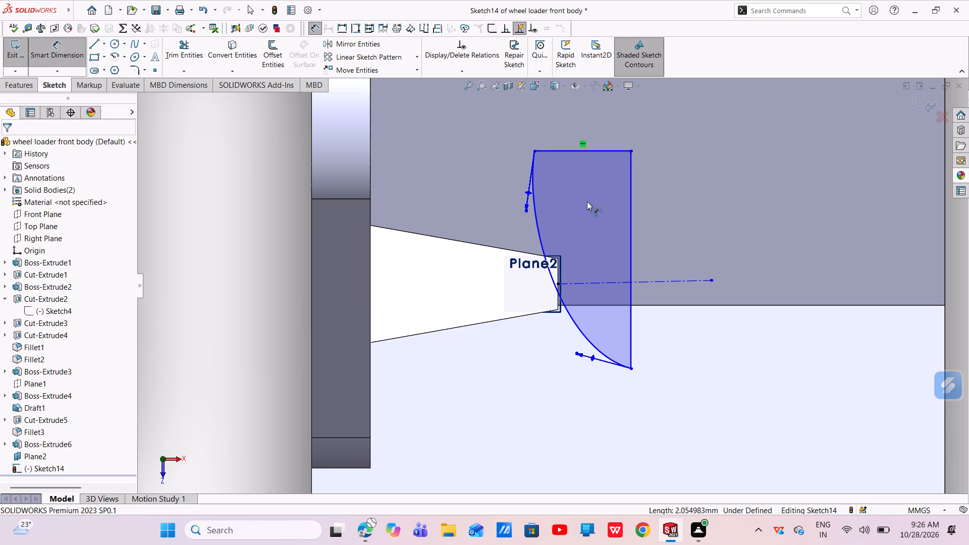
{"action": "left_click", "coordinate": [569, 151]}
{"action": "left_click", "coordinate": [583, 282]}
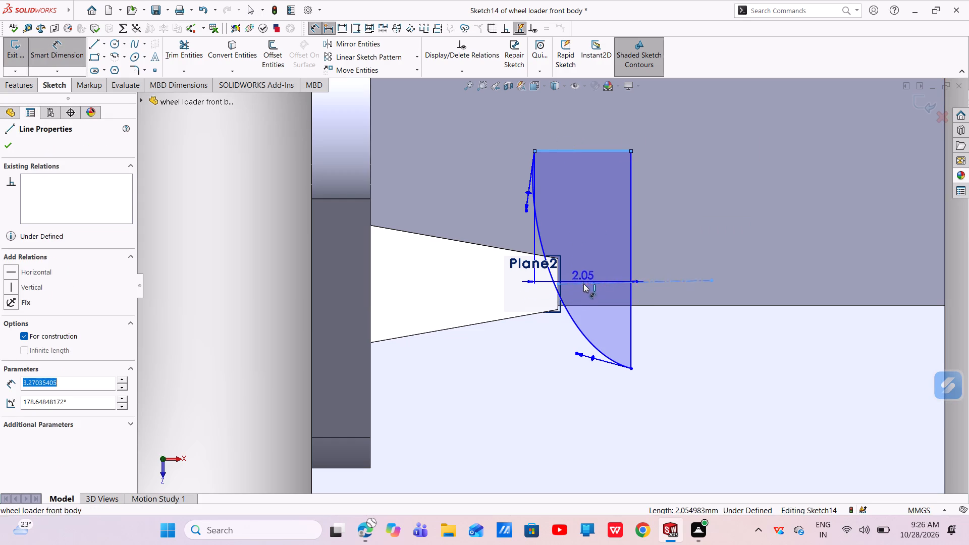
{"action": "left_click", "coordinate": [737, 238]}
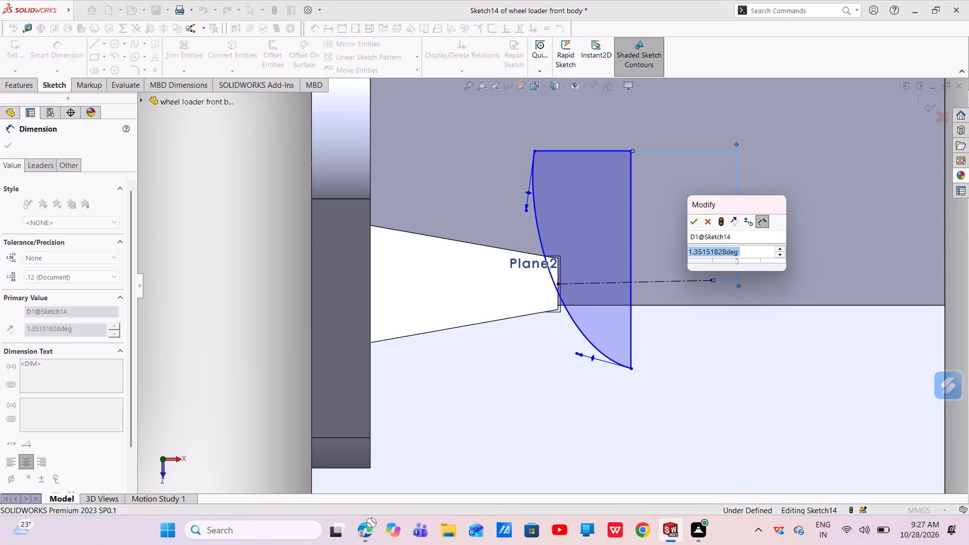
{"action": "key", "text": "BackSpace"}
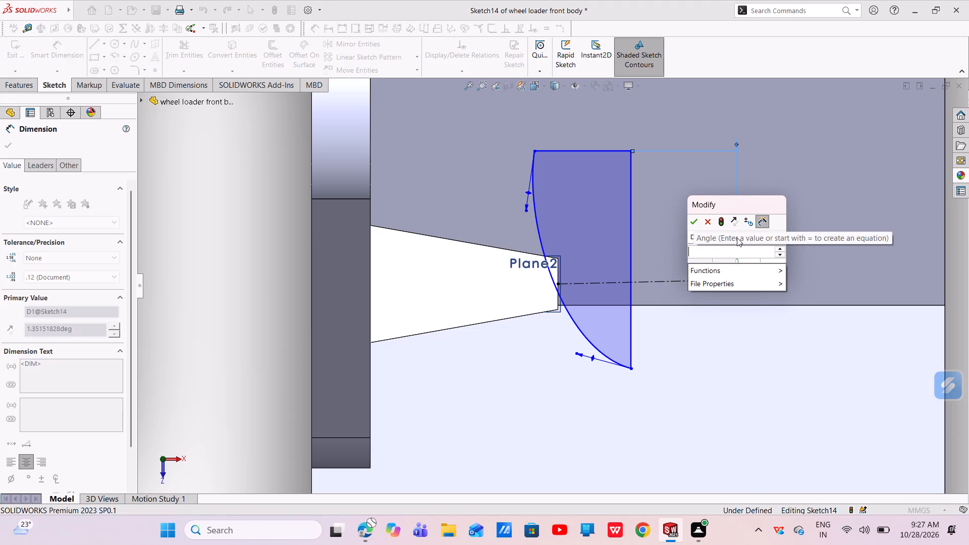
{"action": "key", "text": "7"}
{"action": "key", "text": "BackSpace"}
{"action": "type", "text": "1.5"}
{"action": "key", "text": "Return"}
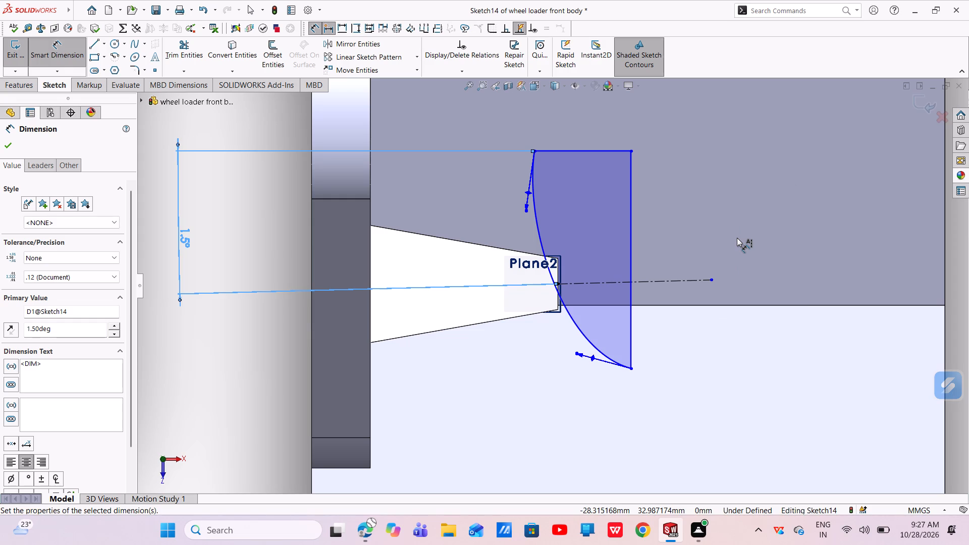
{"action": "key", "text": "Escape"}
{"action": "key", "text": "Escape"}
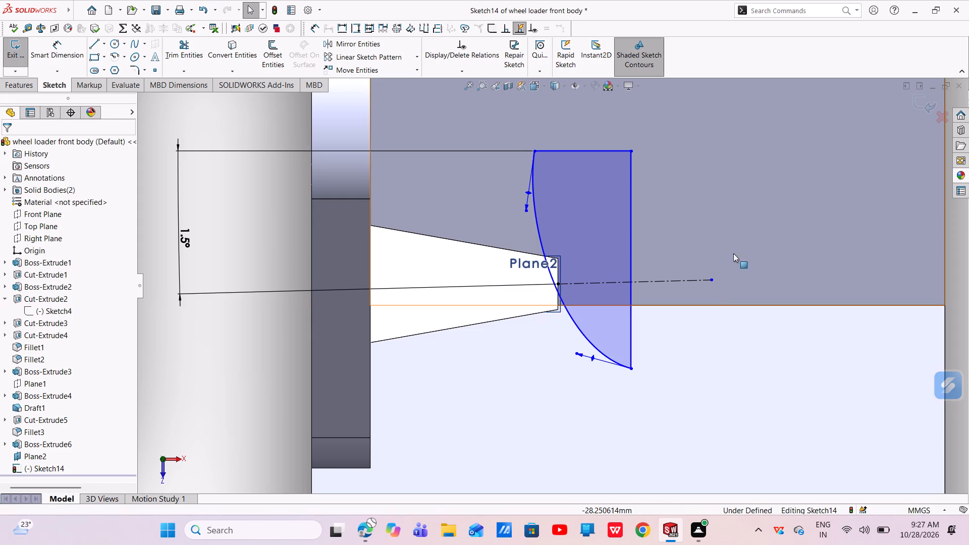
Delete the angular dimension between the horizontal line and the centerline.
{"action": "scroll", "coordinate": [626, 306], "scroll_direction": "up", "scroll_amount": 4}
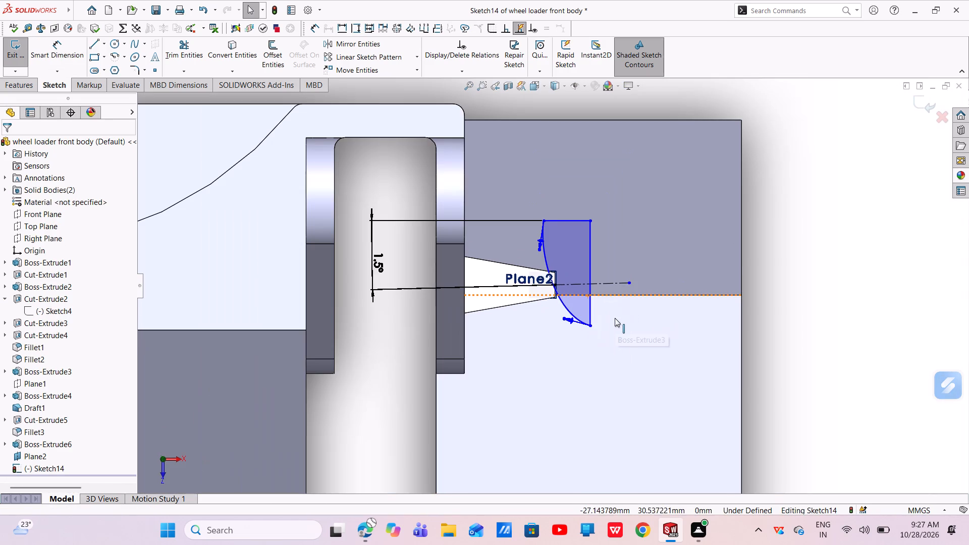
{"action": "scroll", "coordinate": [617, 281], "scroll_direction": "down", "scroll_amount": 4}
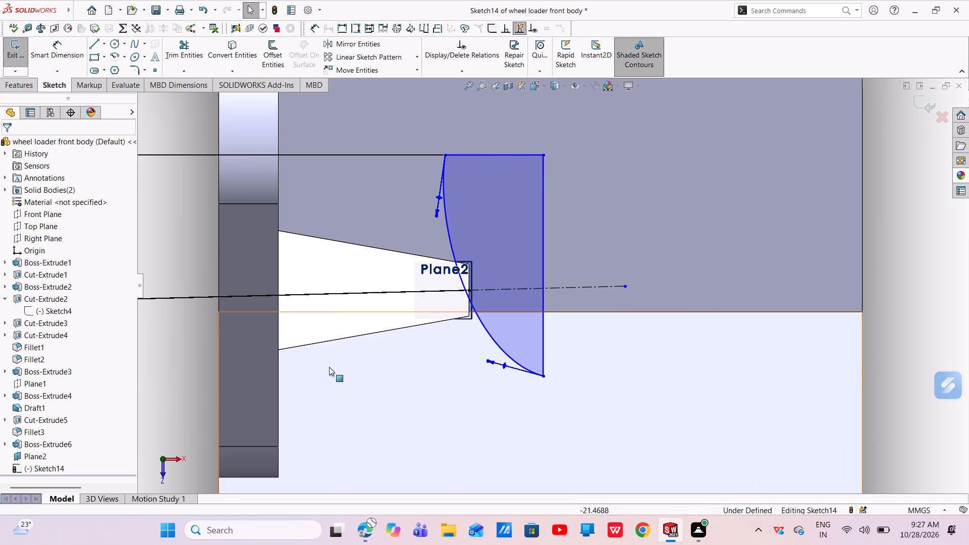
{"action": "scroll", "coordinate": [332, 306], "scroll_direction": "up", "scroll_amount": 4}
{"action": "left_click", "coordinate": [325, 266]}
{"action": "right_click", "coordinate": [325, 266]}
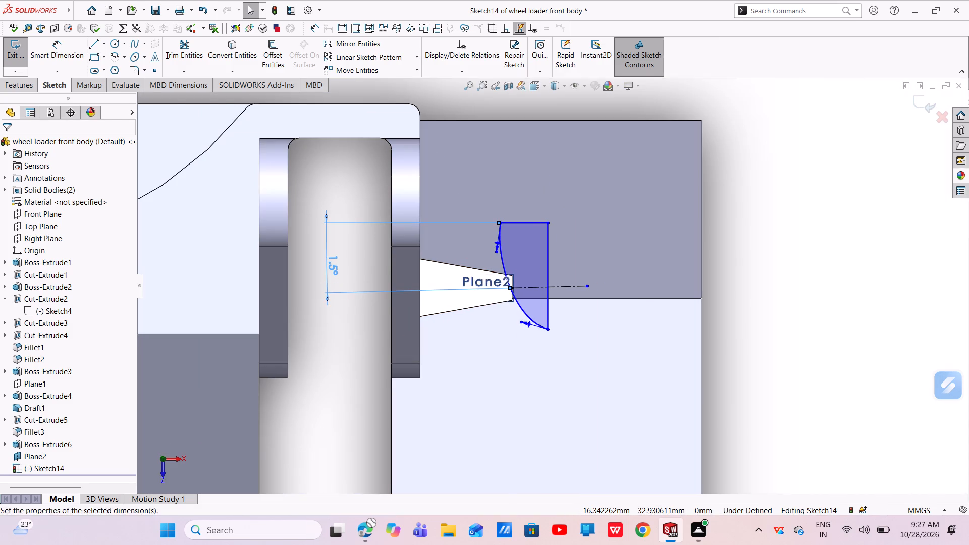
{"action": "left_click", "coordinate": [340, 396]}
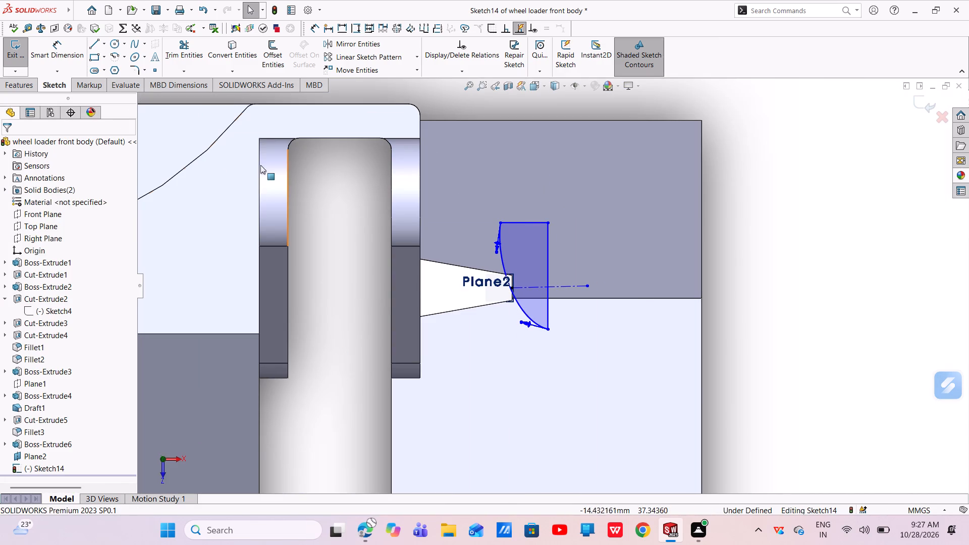
Dimension the profile's horizontal line 1.5 mm from the midpoint of the boss's end edge.
{"action": "left_click", "coordinate": [75, 62]}
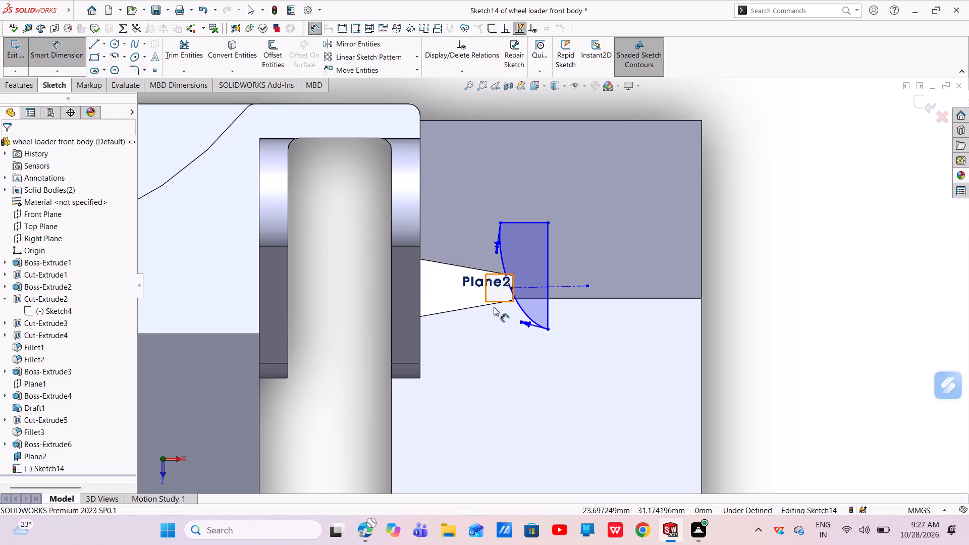
{"action": "left_click", "coordinate": [513, 289]}
{"action": "left_click", "coordinate": [521, 222]}
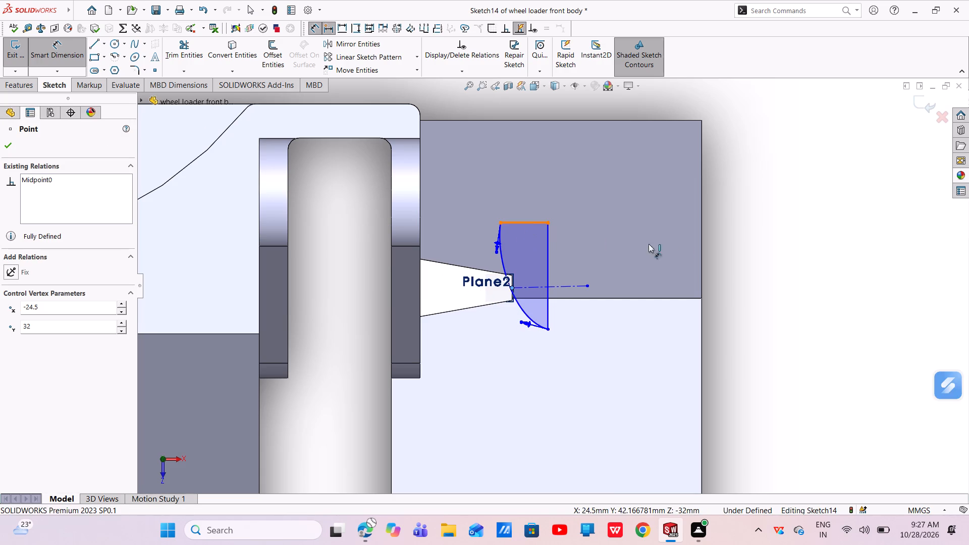
{"action": "left_click", "coordinate": [663, 256]}
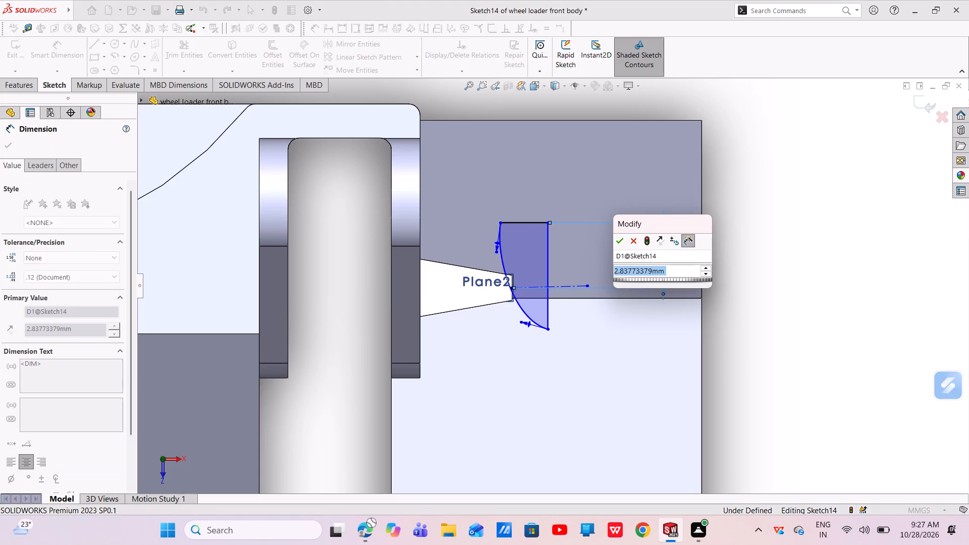
{"action": "key", "text": "BackSpace"}
{"action": "type", "text": "1.5"}
{"action": "key", "text": "Return"}
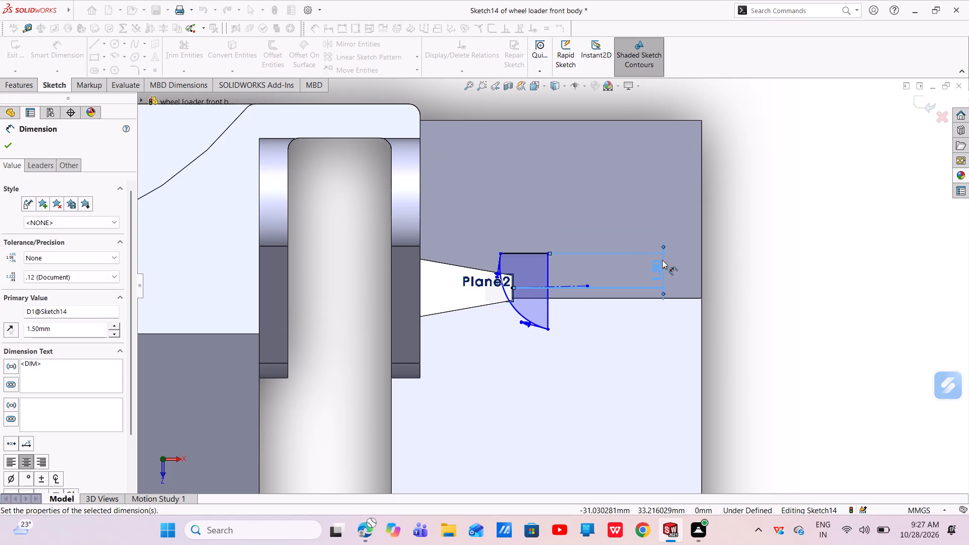
{"action": "key", "text": "Escape"}
{"action": "key", "text": "Escape"}
Extend the profile's vertical line at its lower end to a length of about 4.2 mm.
{"action": "scroll", "coordinate": [529, 296], "scroll_direction": "down", "scroll_amount": 2}
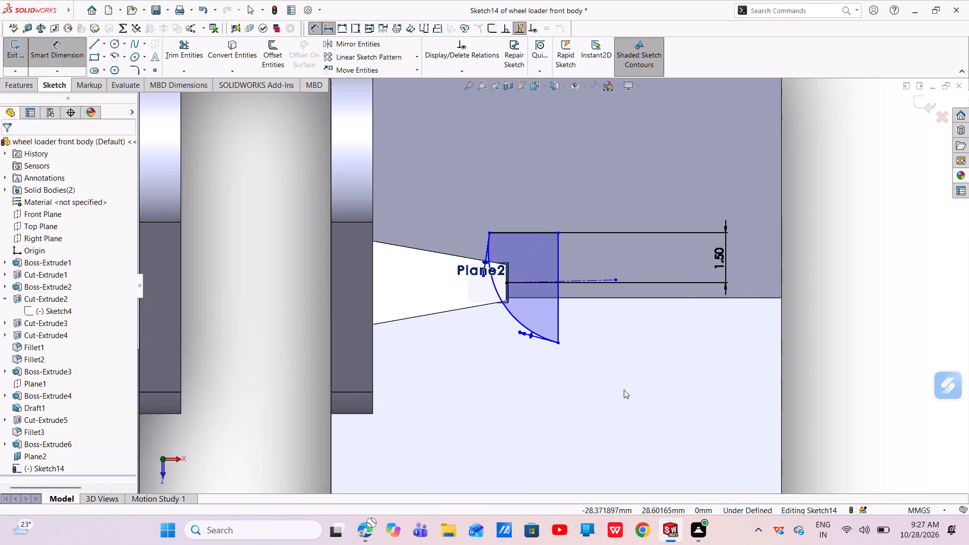
{"action": "left_click_drag", "start_coordinate": [558, 345], "coordinate": [557, 371]}
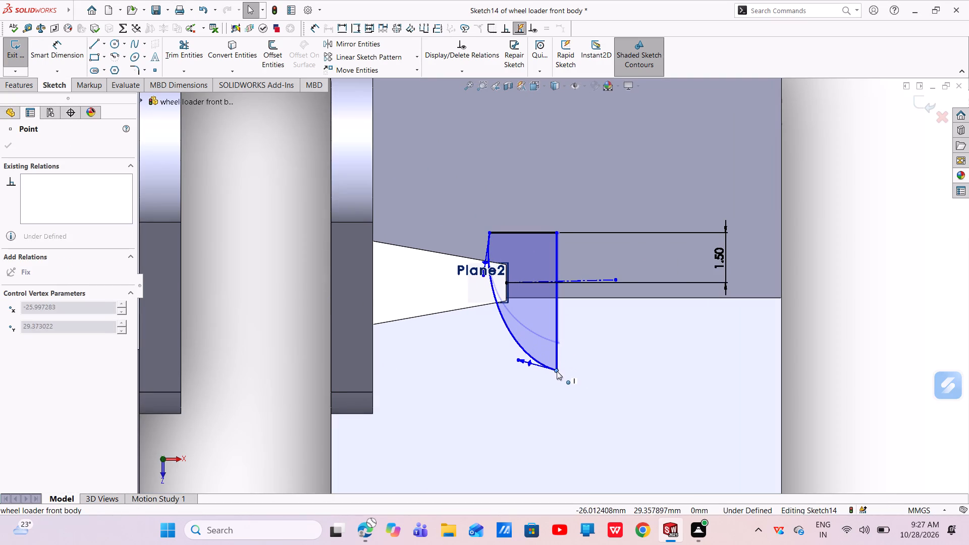
{"action": "left_click_drag", "start_coordinate": [557, 371], "coordinate": [557, 372]}
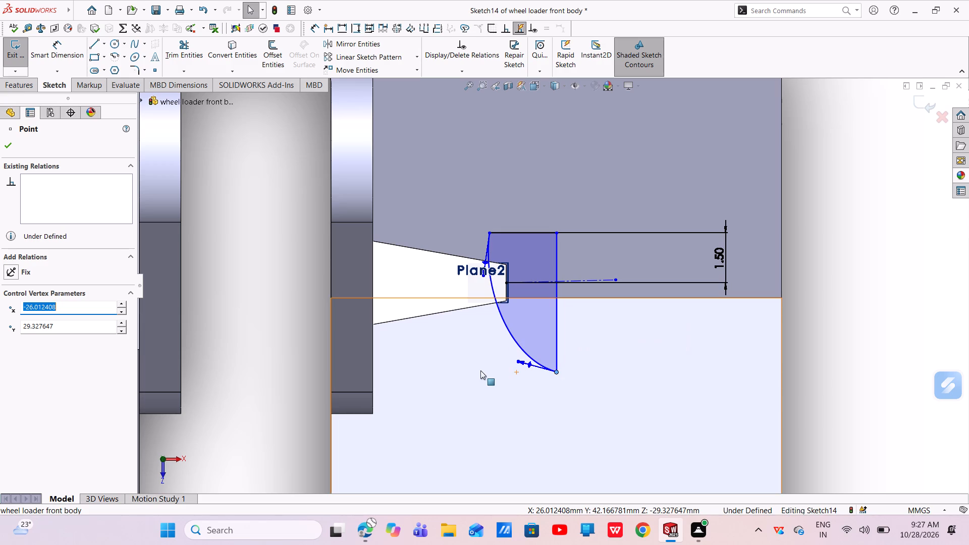
Dimension the profile's vertical line 4.5 mm from the body's side edge in line with the boss's base.
{"action": "scroll", "coordinate": [503, 314], "scroll_direction": "up", "scroll_amount": 5}
{"action": "scroll", "coordinate": [555, 264], "scroll_direction": "down", "scroll_amount": 2}
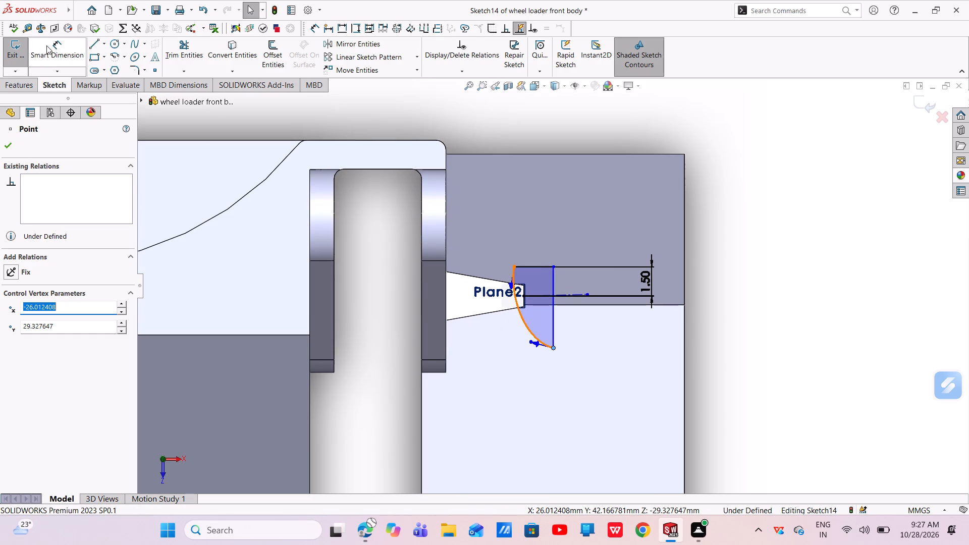
{"action": "left_click", "coordinate": [61, 51]}
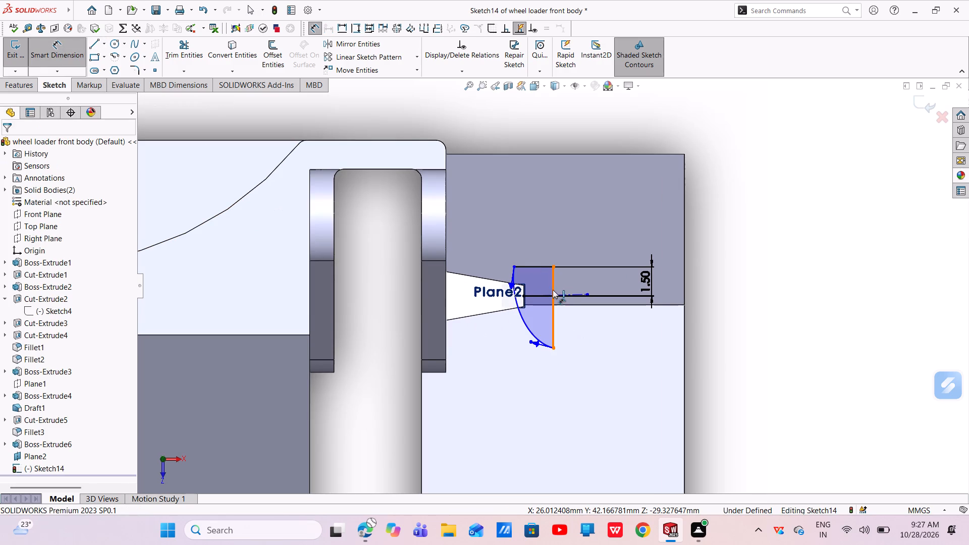
{"action": "left_click", "coordinate": [552, 286]}
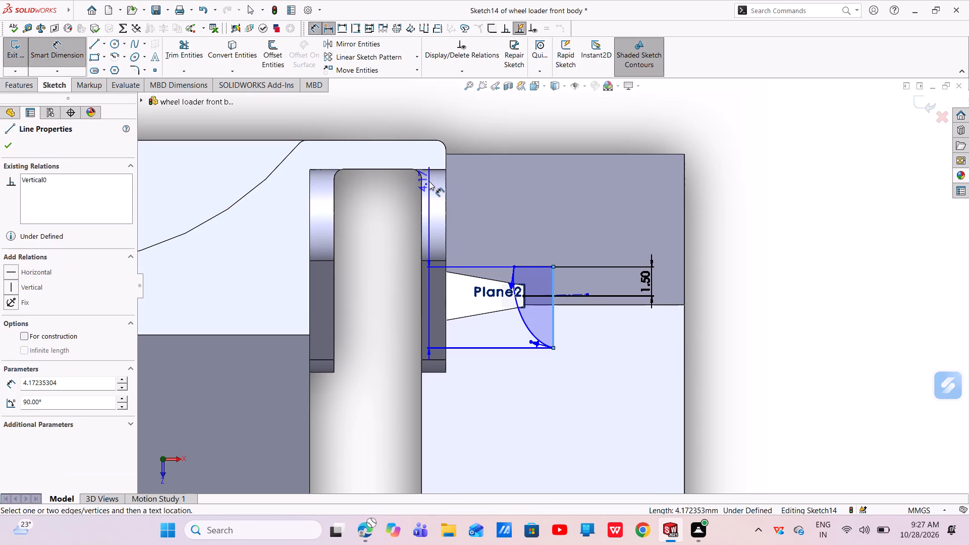
{"action": "left_click", "coordinate": [447, 152]}
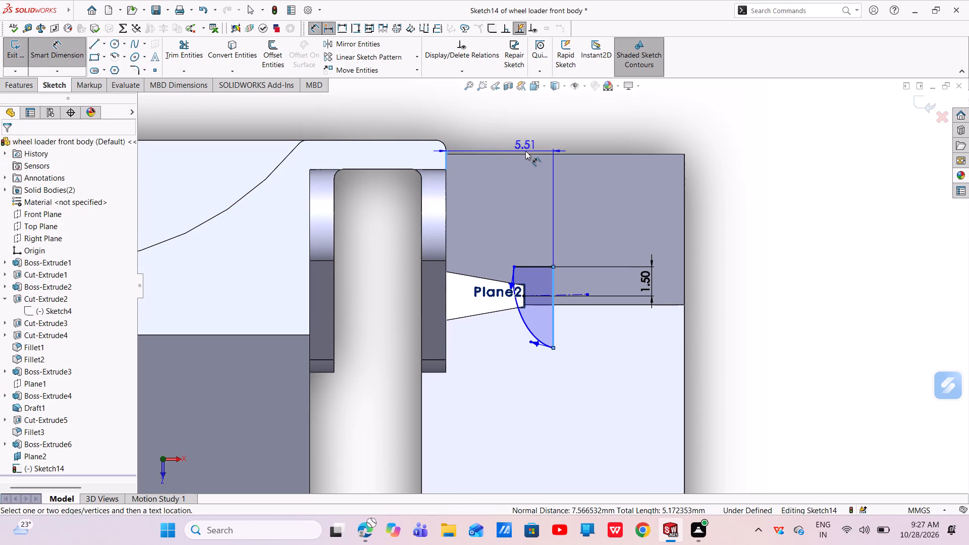
{"action": "left_click", "coordinate": [521, 148]}
{"action": "key", "text": "BackSpace"}
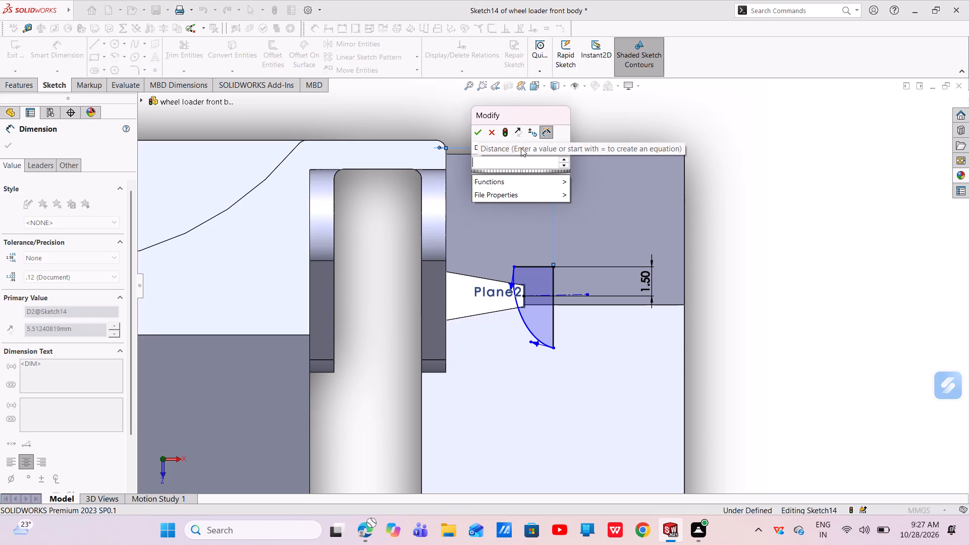
{"action": "type", "text": "4.5"}
{"action": "key", "text": "Return"}
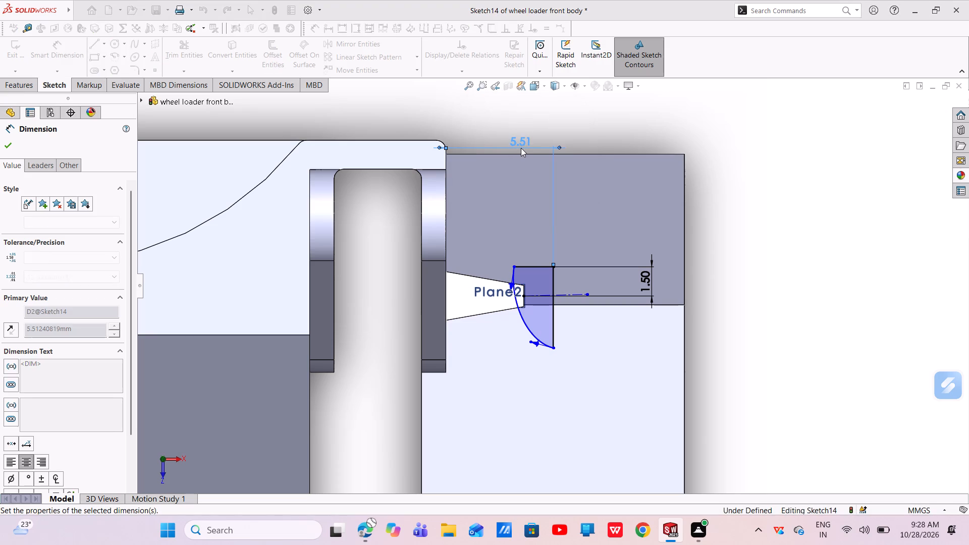
{"action": "key", "text": "Escape"}
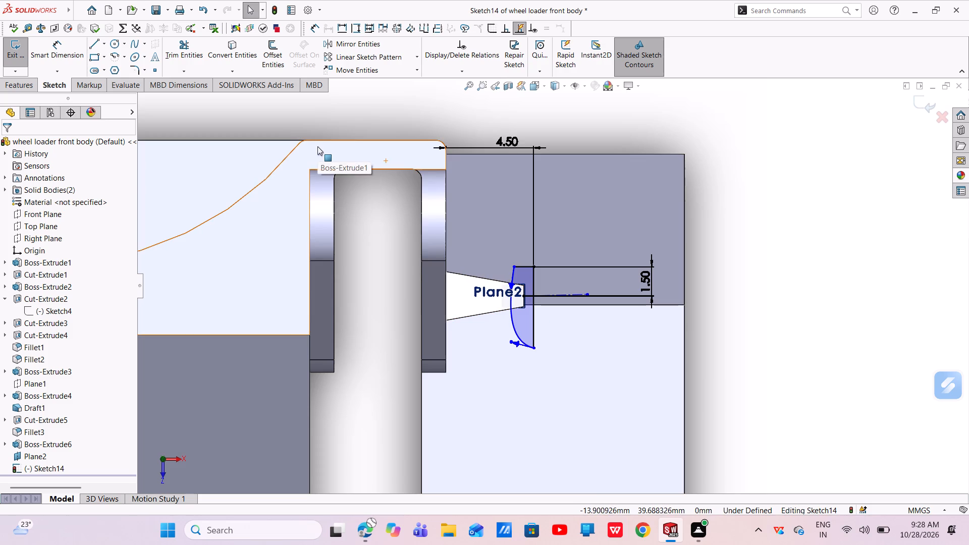
Dimension the profile's vertical line to a length of 3.75 mm.
{"action": "left_click", "coordinate": [80, 56]}
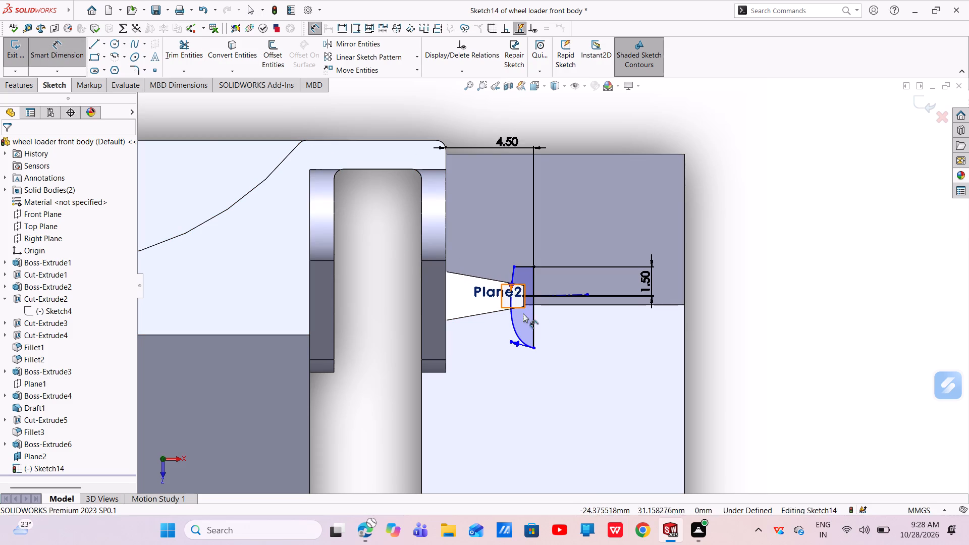
{"action": "left_click", "coordinate": [532, 321]}
{"action": "left_click", "coordinate": [576, 315]}
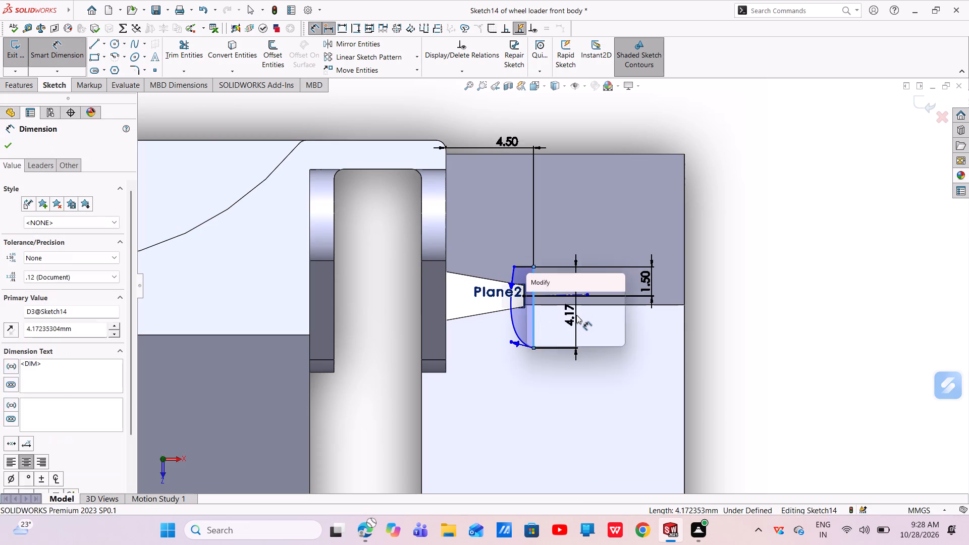
{"action": "key", "text": "BackSpace"}
{"action": "type", "text": "3.75"}
{"action": "key", "text": "Return"}
{"action": "key", "text": "Escape"}
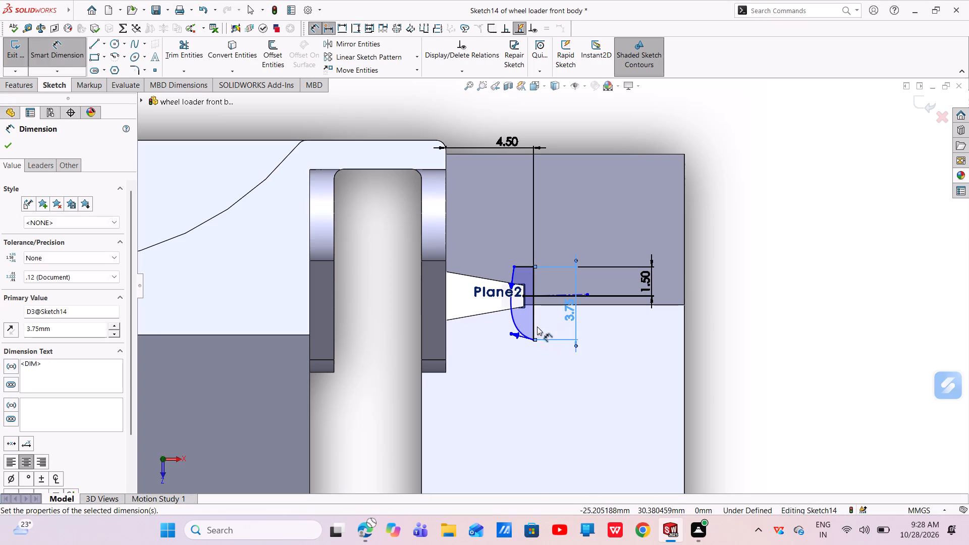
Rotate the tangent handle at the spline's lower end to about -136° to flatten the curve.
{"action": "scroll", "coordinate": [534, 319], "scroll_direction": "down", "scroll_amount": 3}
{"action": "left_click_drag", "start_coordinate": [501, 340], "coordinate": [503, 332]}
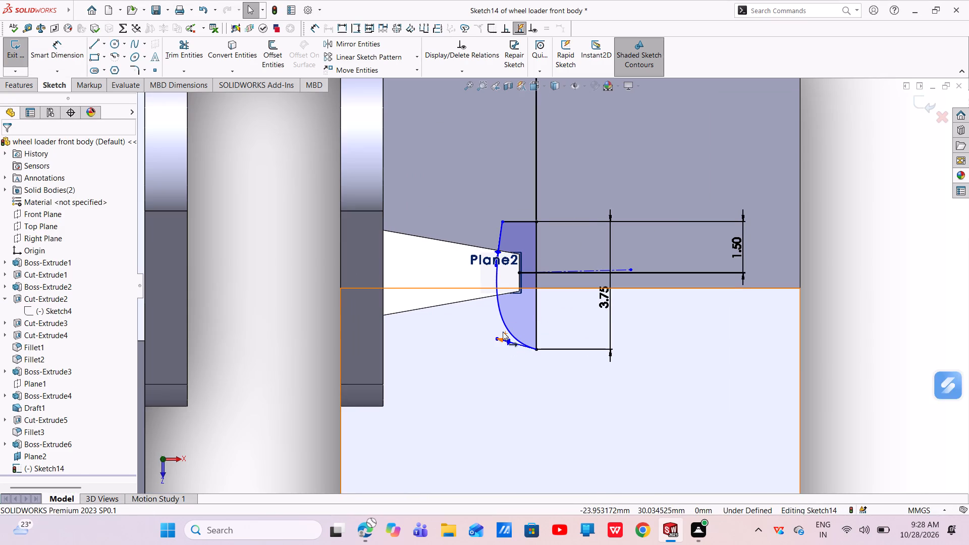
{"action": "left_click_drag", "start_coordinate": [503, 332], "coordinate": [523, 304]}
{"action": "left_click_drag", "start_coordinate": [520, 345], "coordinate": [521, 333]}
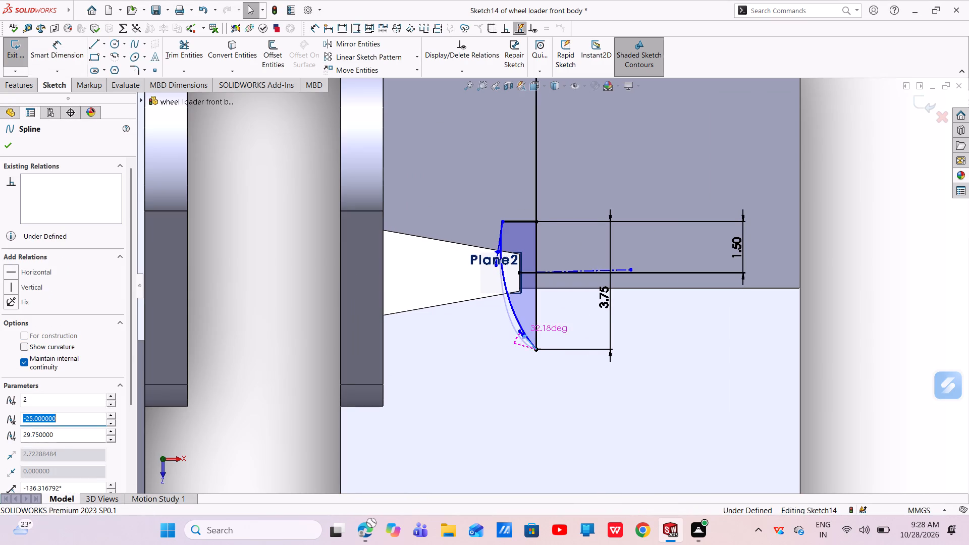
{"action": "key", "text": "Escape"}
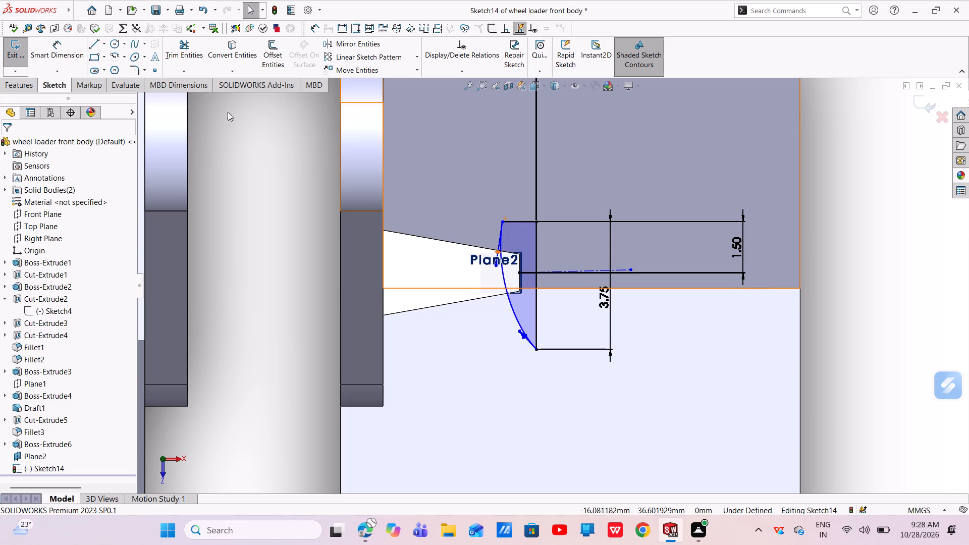
Dimension the profile's upper horizontal line to a length of 2.5 mm.
{"action": "left_click", "coordinate": [67, 52]}
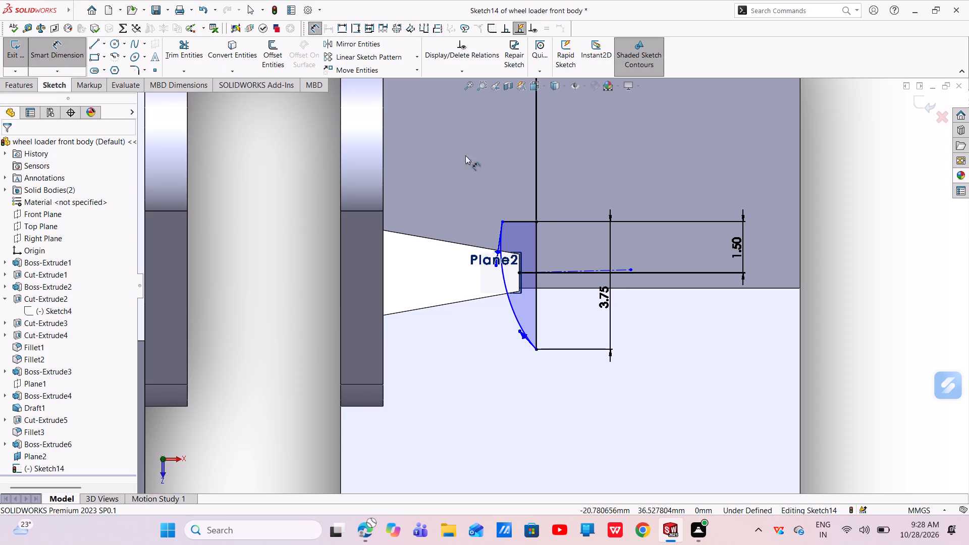
{"action": "scroll", "coordinate": [537, 208], "scroll_direction": "down", "scroll_amount": 3}
{"action": "scroll", "coordinate": [538, 209], "scroll_direction": "up", "scroll_amount": 1}
{"action": "scroll", "coordinate": [539, 210], "scroll_direction": "down", "scroll_amount": 4}
{"action": "left_click", "coordinate": [441, 318]}
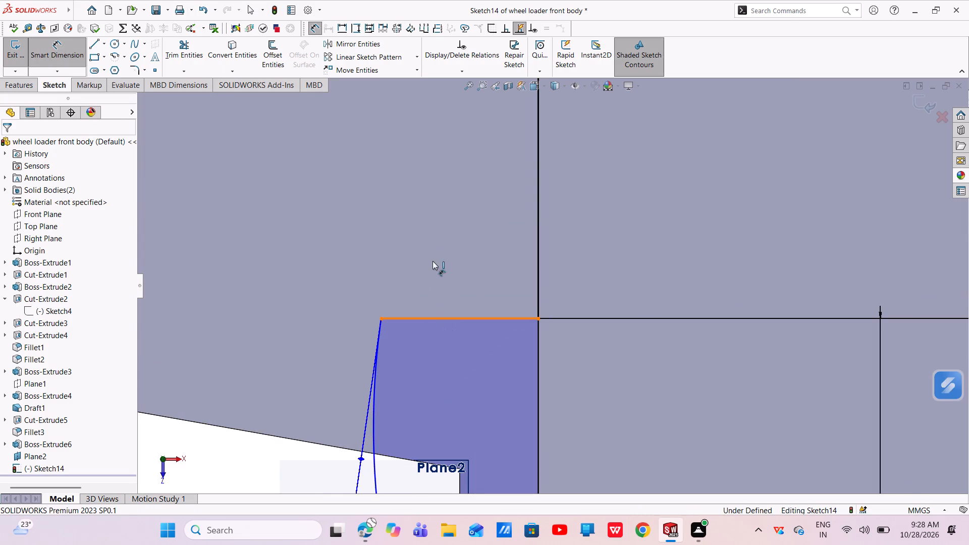
{"action": "left_click", "coordinate": [433, 260]}
{"action": "key", "text": "BackSpace"}
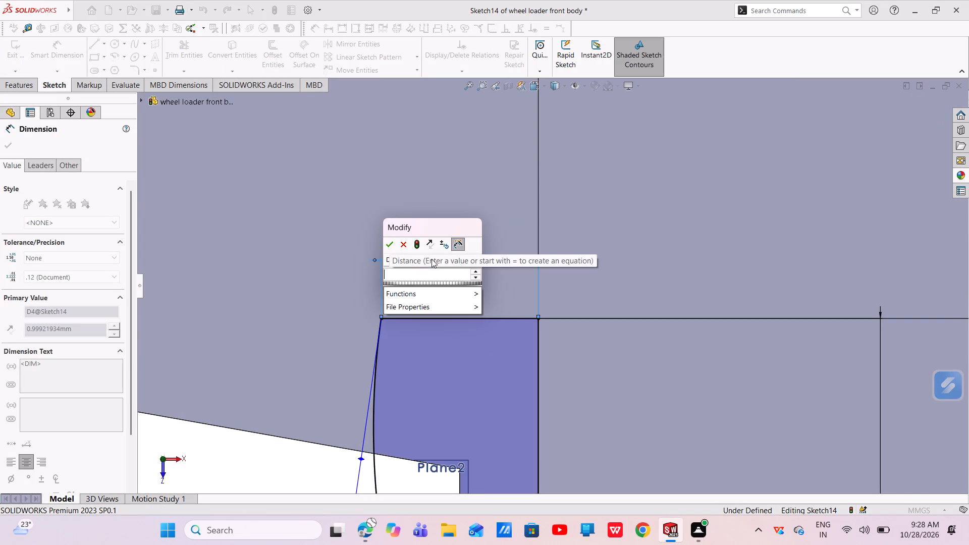
{"action": "type", "text": "2.5"}
{"action": "key", "text": "Return"}
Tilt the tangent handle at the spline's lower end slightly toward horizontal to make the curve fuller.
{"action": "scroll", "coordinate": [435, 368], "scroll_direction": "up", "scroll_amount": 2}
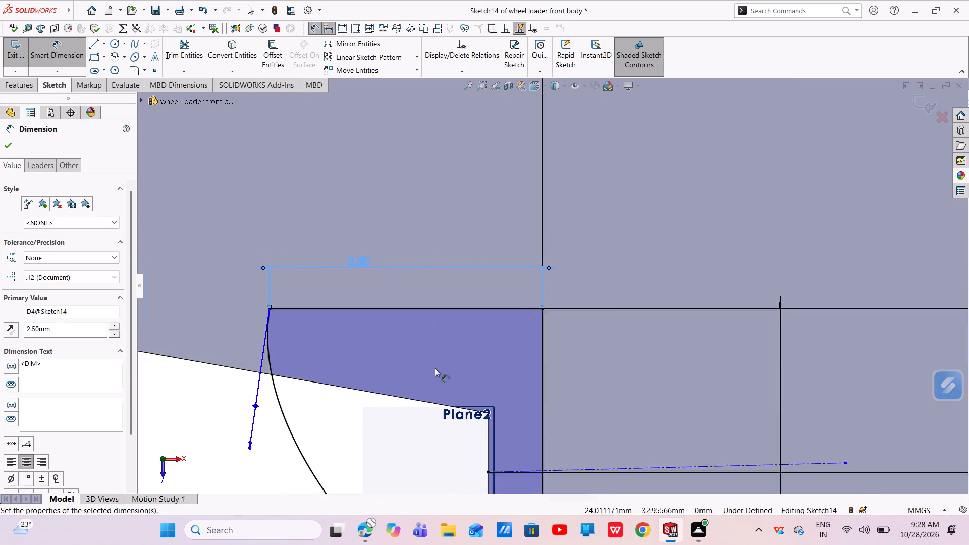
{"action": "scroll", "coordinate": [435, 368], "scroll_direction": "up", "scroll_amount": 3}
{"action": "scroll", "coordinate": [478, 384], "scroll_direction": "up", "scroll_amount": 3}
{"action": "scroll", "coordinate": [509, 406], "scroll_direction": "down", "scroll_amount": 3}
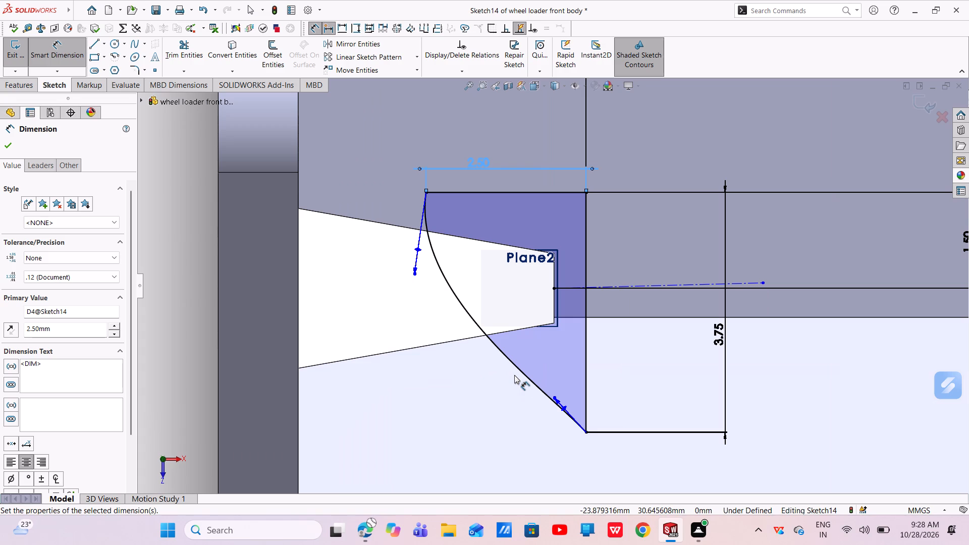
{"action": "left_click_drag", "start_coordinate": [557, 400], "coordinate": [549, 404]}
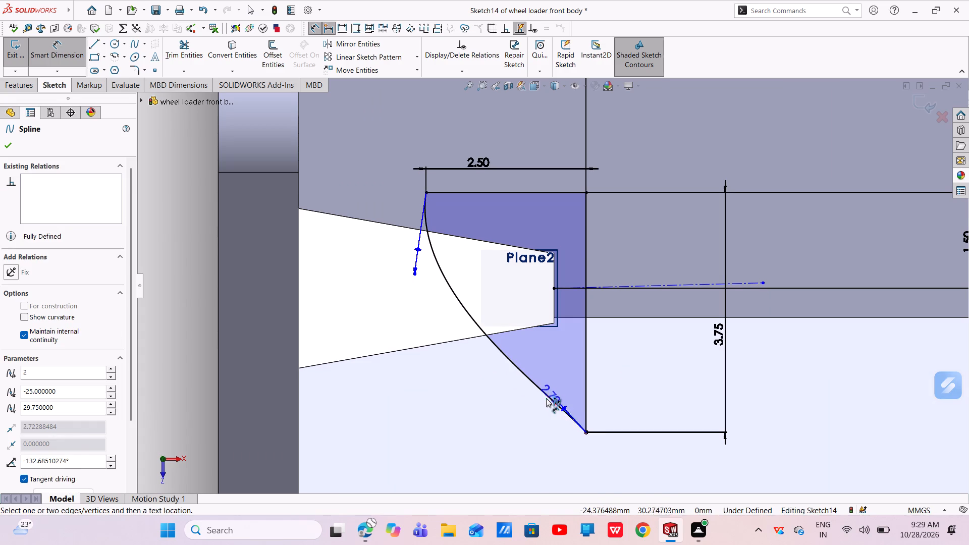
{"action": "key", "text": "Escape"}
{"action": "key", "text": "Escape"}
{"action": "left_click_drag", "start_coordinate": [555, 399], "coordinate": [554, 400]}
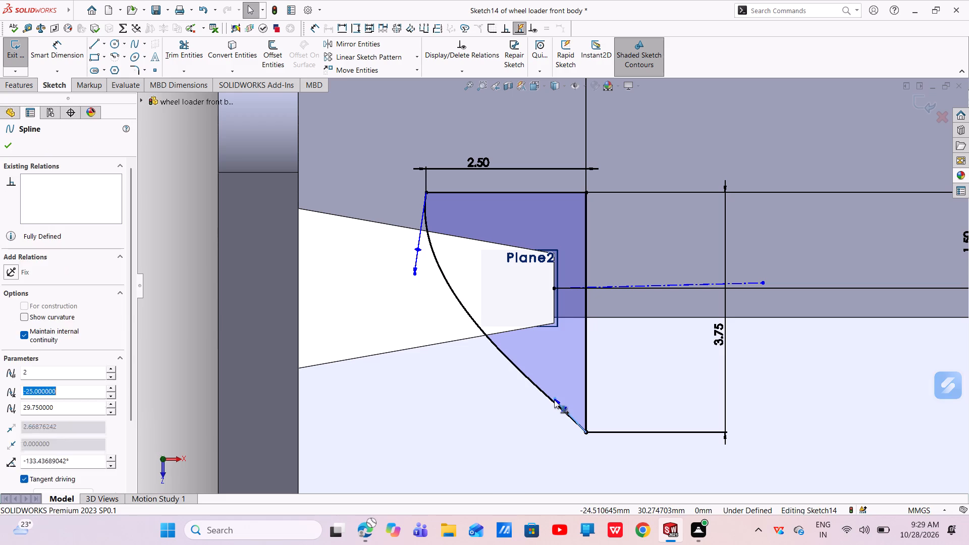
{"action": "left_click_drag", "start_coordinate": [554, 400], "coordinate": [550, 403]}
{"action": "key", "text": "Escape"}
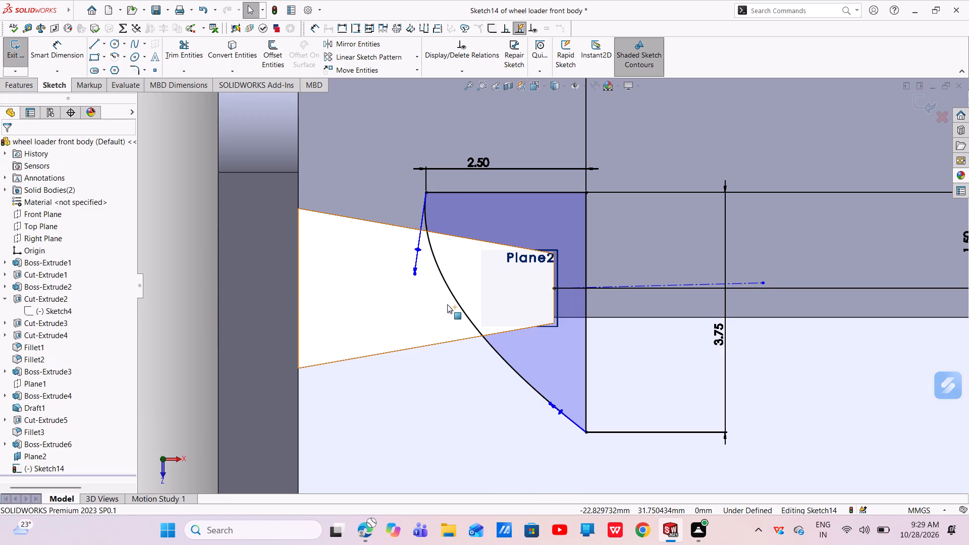
Rotate the tangent handle at the spline's upper end to nearly vertical.
{"action": "left_click_drag", "start_coordinate": [418, 249], "coordinate": [434, 259]}
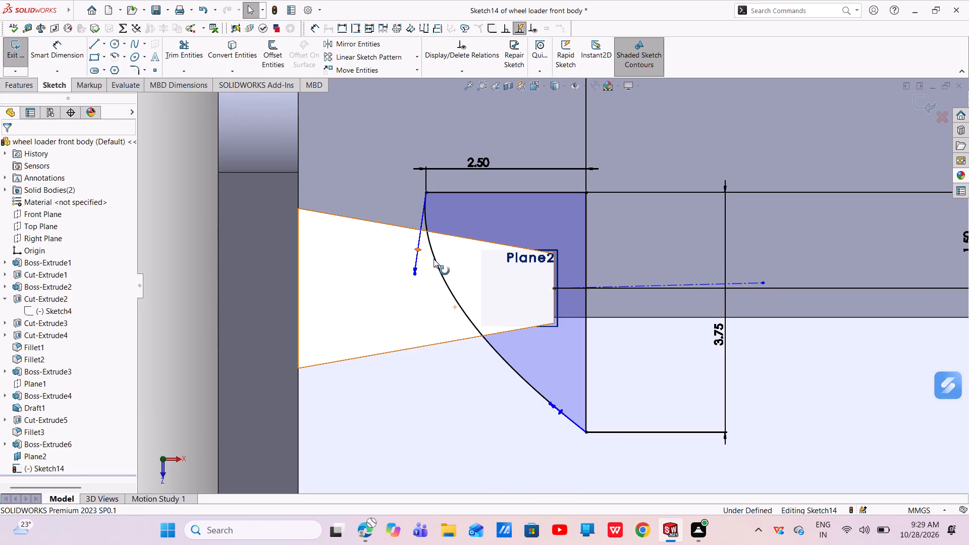
{"action": "left_click_drag", "start_coordinate": [434, 259], "coordinate": [427, 266]}
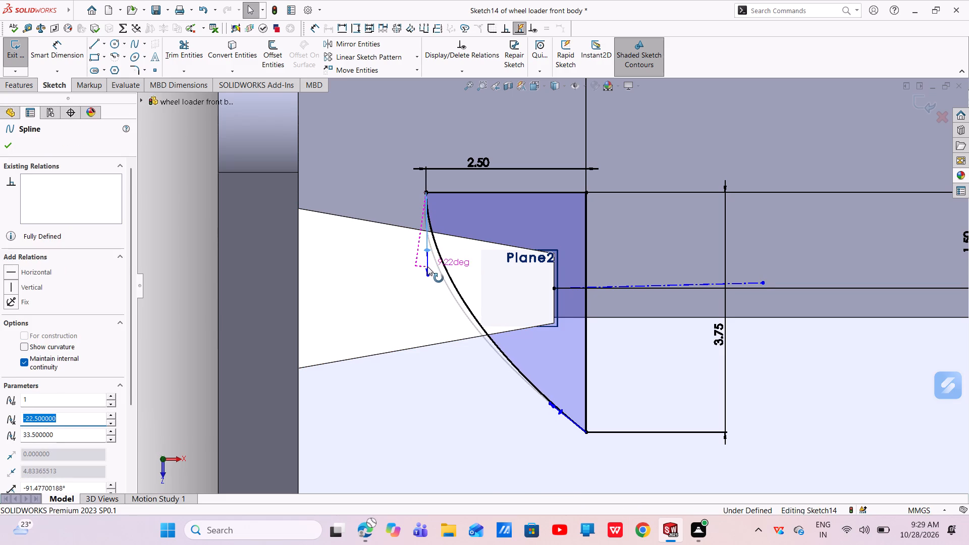
{"action": "left_click_drag", "start_coordinate": [427, 266], "coordinate": [427, 266]}
{"action": "key", "text": "Escape"}
{"action": "key", "text": "Escape"}
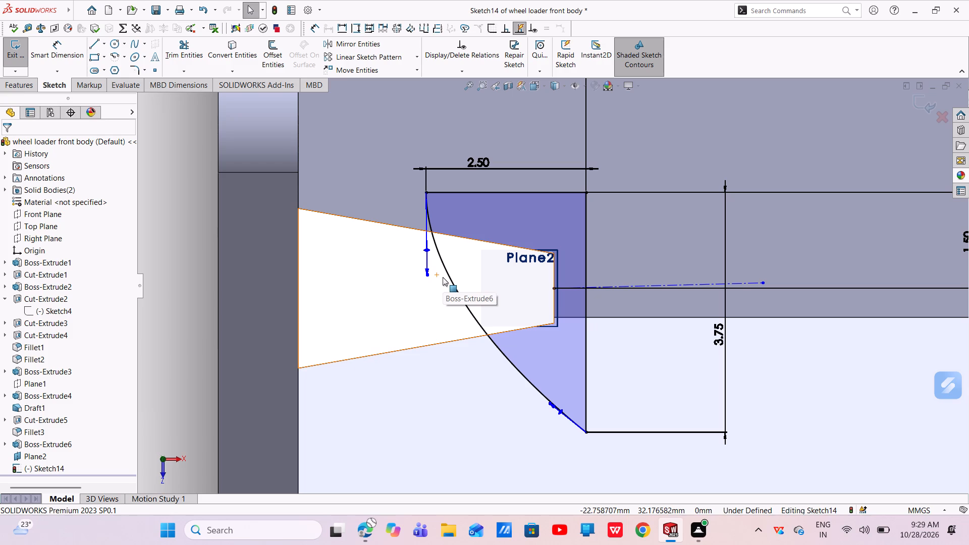
Rotate the tangent handle at the spline's lower end to nearly horizontal, at about -179°, to round the profile's tip.
{"action": "left_click_drag", "start_coordinate": [559, 414], "coordinate": [559, 418]}
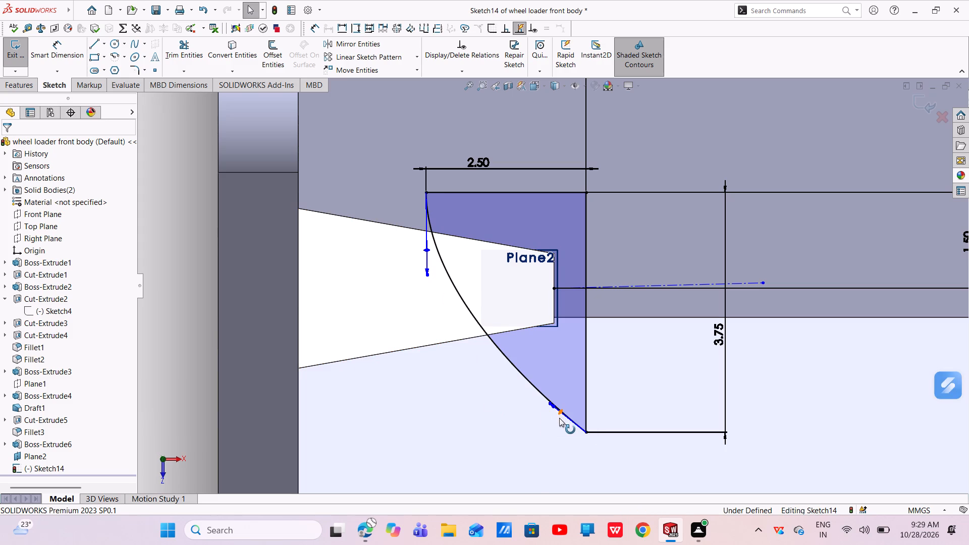
{"action": "left_click_drag", "start_coordinate": [559, 418], "coordinate": [555, 426]}
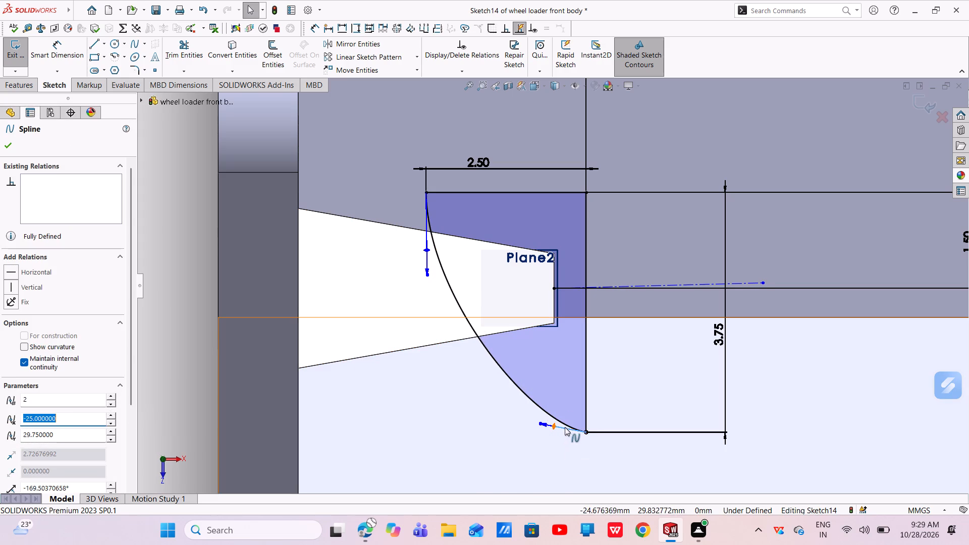
{"action": "left_click_drag", "start_coordinate": [555, 427], "coordinate": [554, 431]}
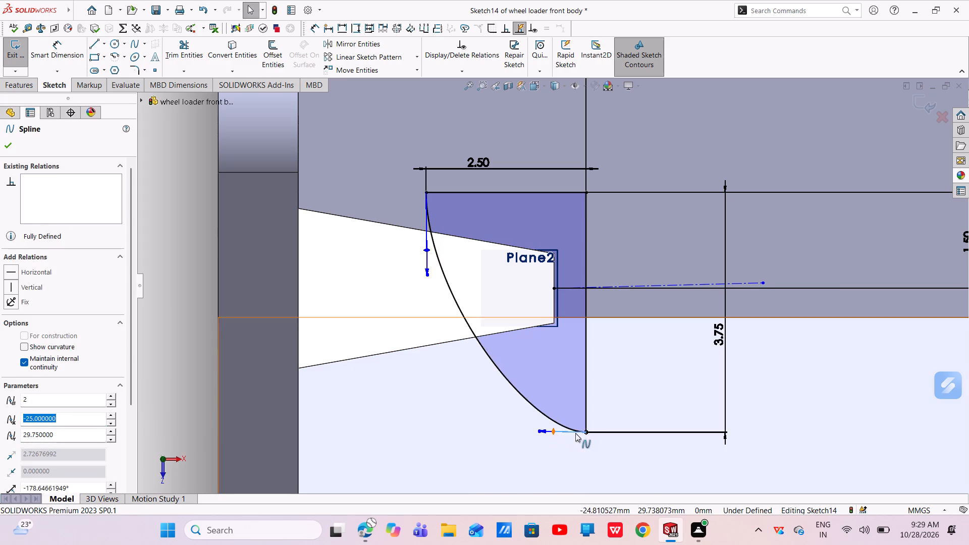
{"action": "key", "text": "Escape"}
{"action": "key", "text": "Escape"}
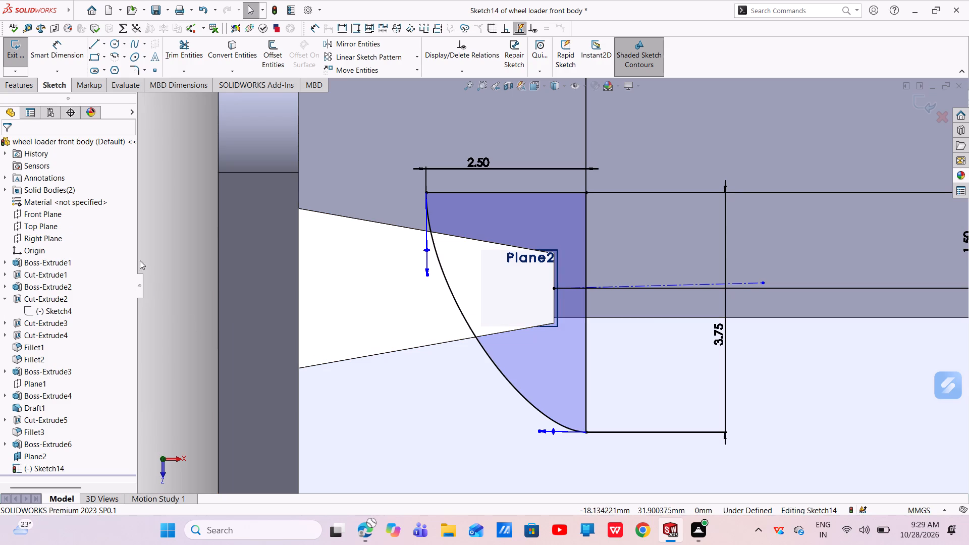
Revolve the closed profile 360° about its 3.75 mm vertical line, merging the result with the body.
{"action": "left_click", "coordinate": [22, 81]}
{"action": "left_click", "coordinate": [27, 46]}
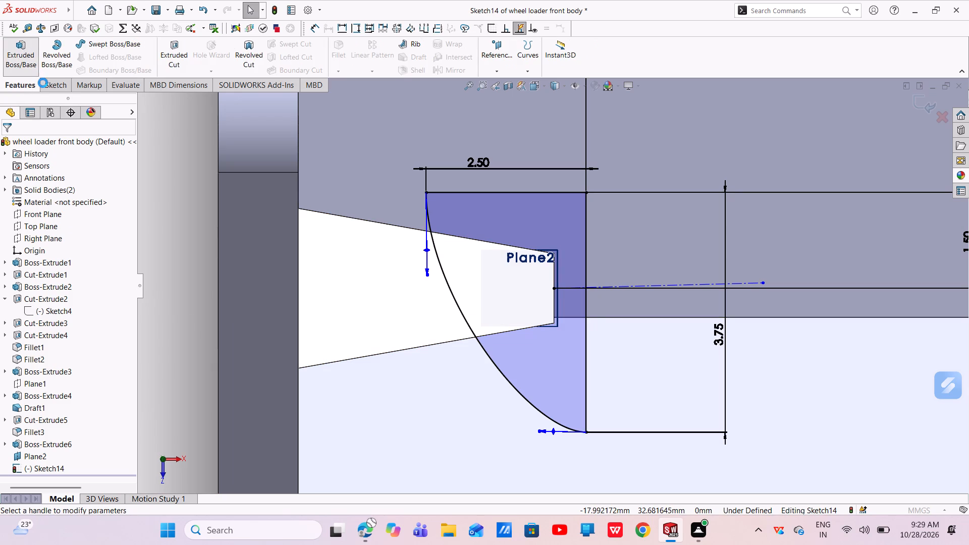
{"action": "left_click", "coordinate": [22, 149]}
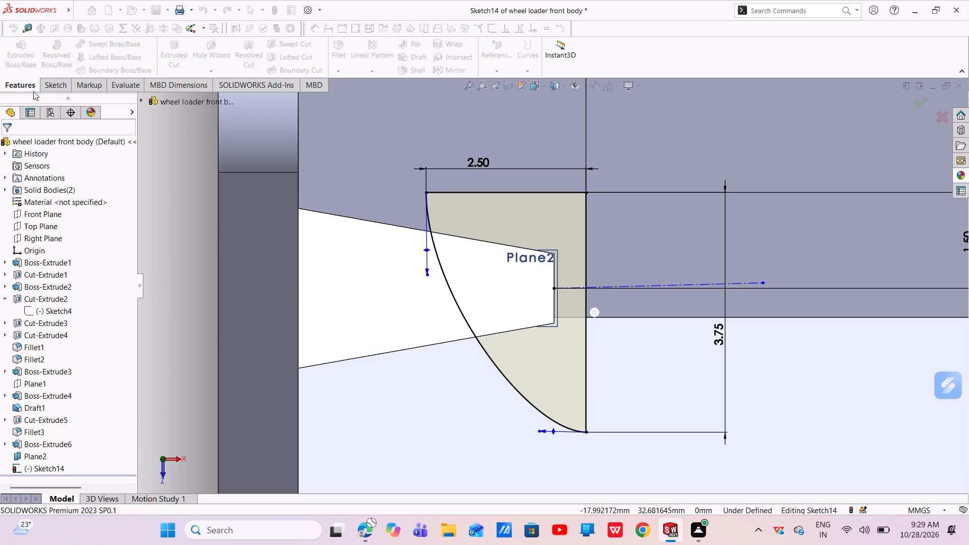
{"action": "left_click", "coordinate": [51, 59]}
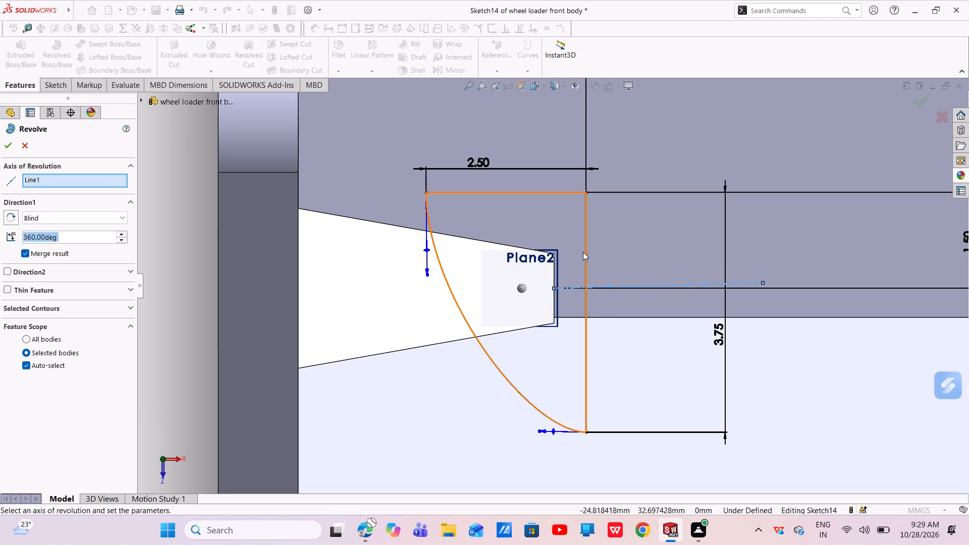
{"action": "left_click", "coordinate": [588, 259]}
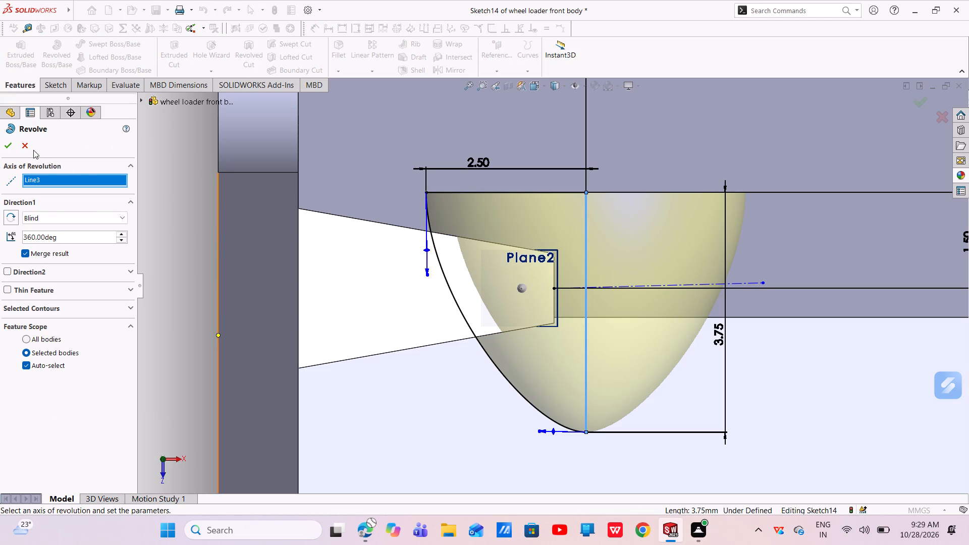
{"action": "left_click", "coordinate": [10, 145]}
{"action": "scroll", "coordinate": [604, 310], "scroll_direction": "up", "scroll_amount": 3}
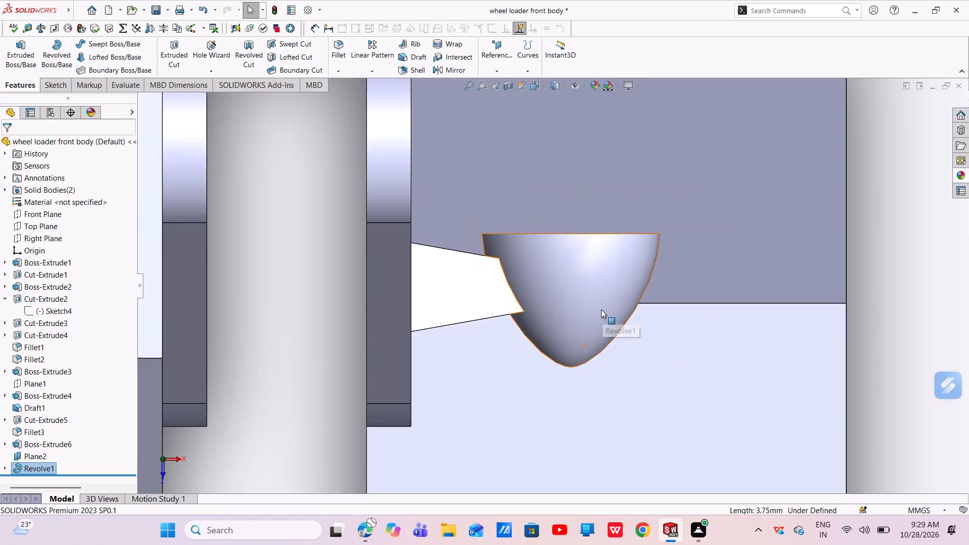
{"action": "middle_click_drag", "start_coordinate": [600, 311], "coordinate": [587, 398]}
{"action": "middle_click_drag", "start_coordinate": [582, 360], "coordinate": [580, 345]}
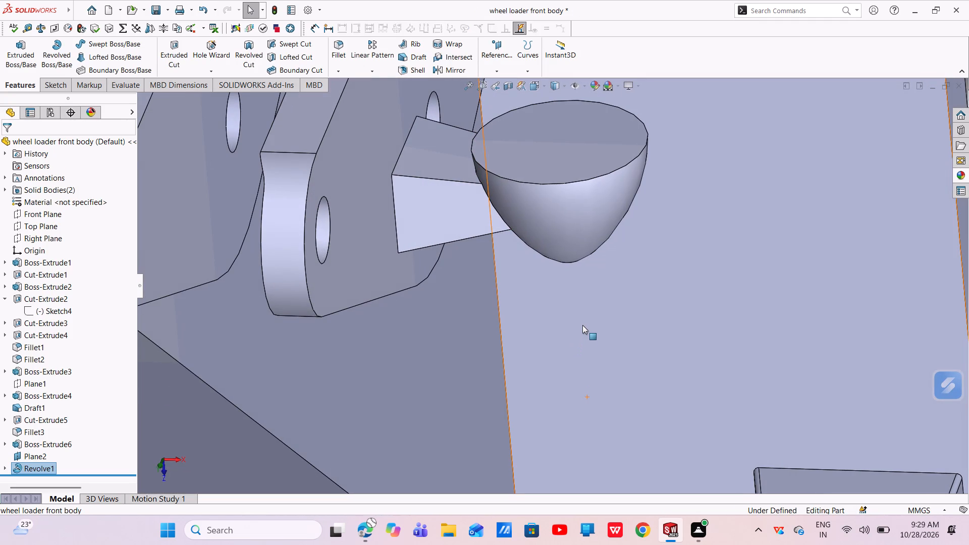
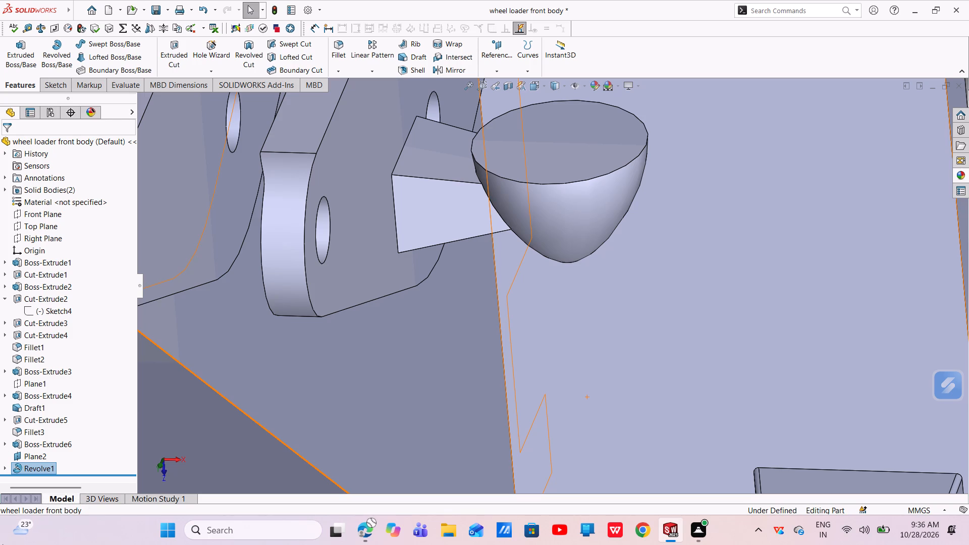
Start a new sketch on the flat circular face of the revolved dome beside the bracket lugs.
{"action": "scroll", "coordinate": [50, 479], "scroll_direction": "up", "scroll_amount": 1}
{"action": "scroll", "coordinate": [514, 311], "scroll_direction": "up", "scroll_amount": 4}
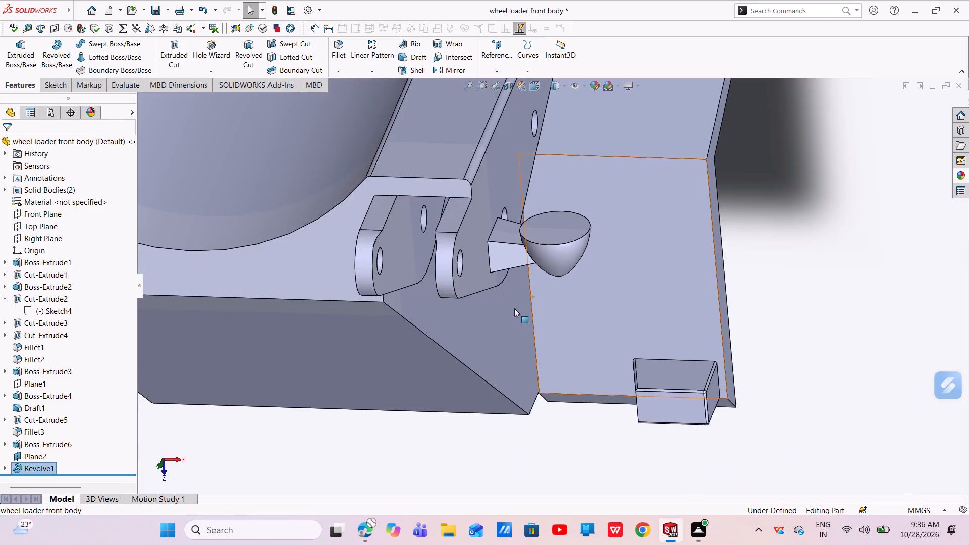
{"action": "scroll", "coordinate": [514, 308], "scroll_direction": "up", "scroll_amount": 3}
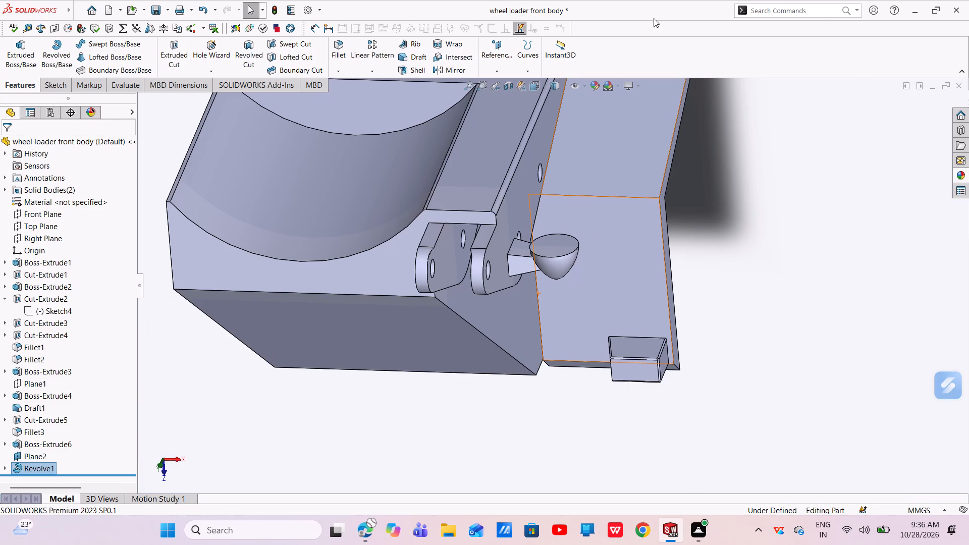
{"action": "scroll", "coordinate": [539, 271], "scroll_direction": "up", "scroll_amount": 4}
{"action": "middle_click_drag", "start_coordinate": [536, 255], "coordinate": [556, 309]}
{"action": "scroll", "coordinate": [585, 289], "scroll_direction": "down", "scroll_amount": 4}
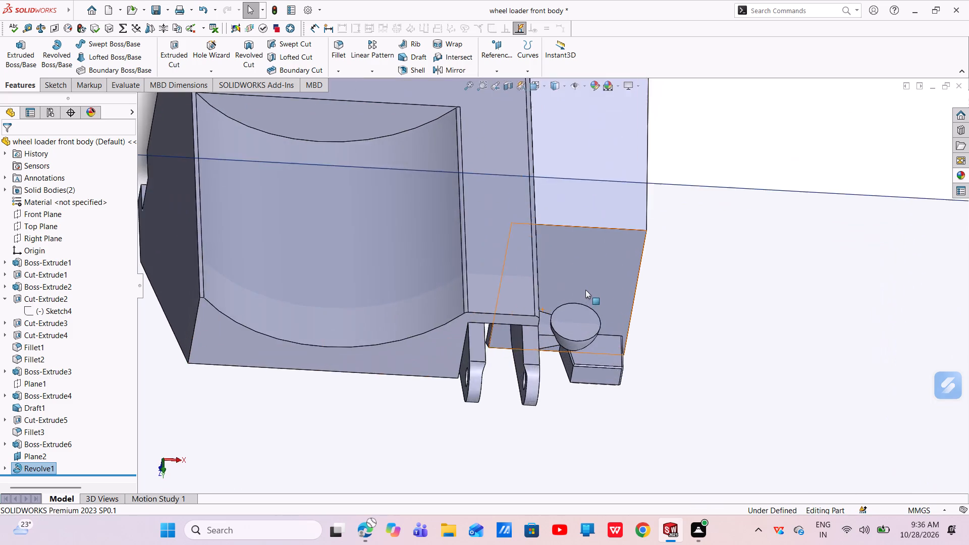
{"action": "scroll", "coordinate": [584, 294], "scroll_direction": "up", "scroll_amount": 6}
{"action": "middle_click_drag", "start_coordinate": [578, 285], "coordinate": [558, 387]}
{"action": "scroll", "coordinate": [551, 346], "scroll_direction": "down", "scroll_amount": 6}
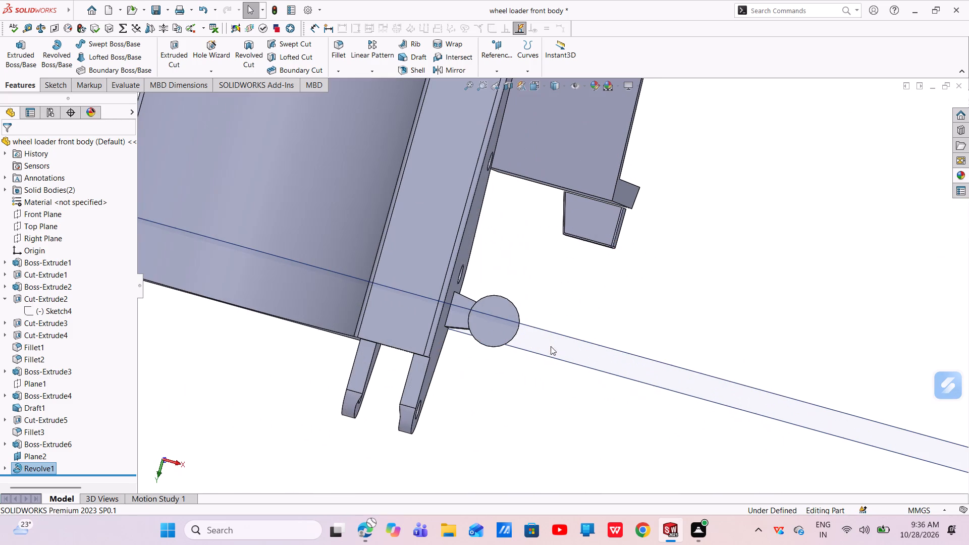
{"action": "left_click", "coordinate": [483, 330]}
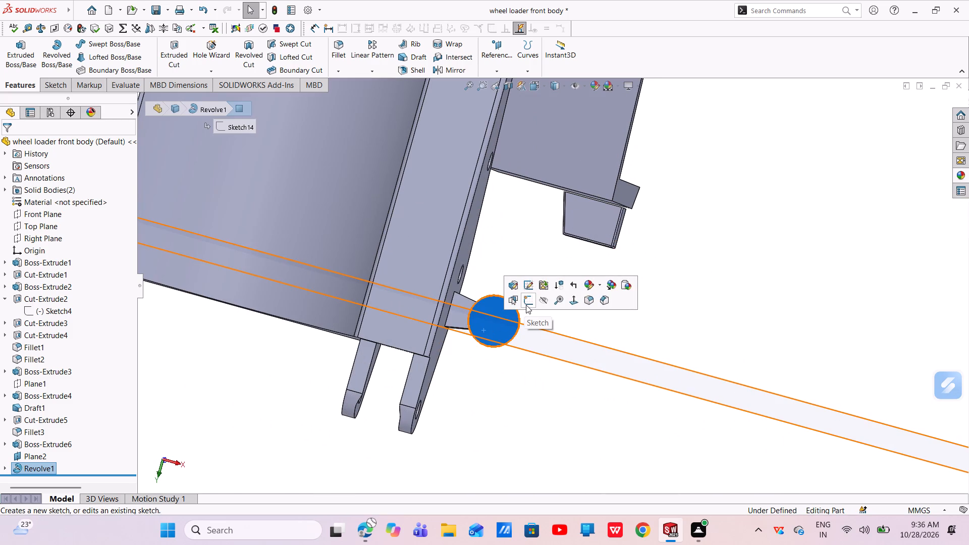
{"action": "left_click", "coordinate": [526, 305]}
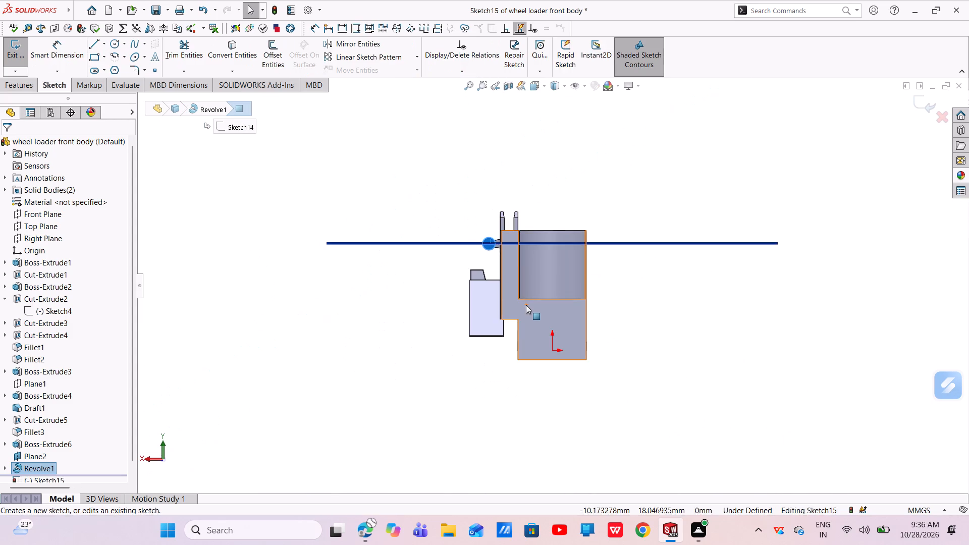
Convert the circular face's outline into the sketch and offset it 0.25 mm inward with Reverse enabled.
{"action": "scroll", "coordinate": [507, 212], "scroll_direction": "down", "scroll_amount": 6}
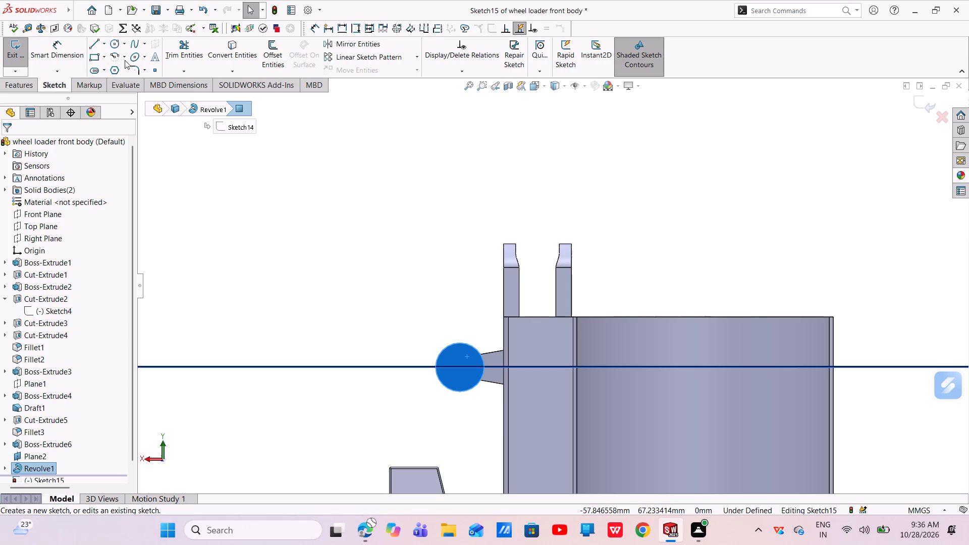
{"action": "left_click", "coordinate": [246, 52]}
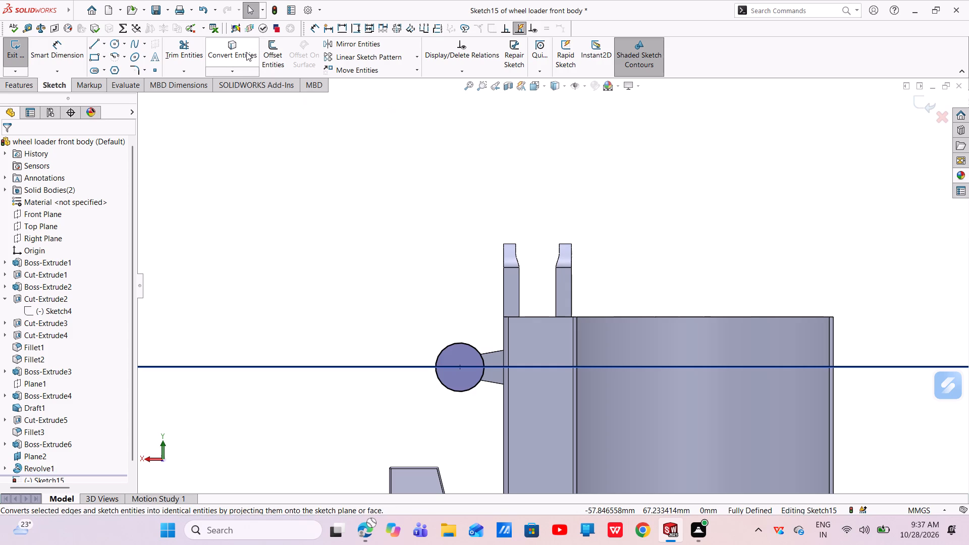
{"action": "left_click", "coordinate": [270, 51]}
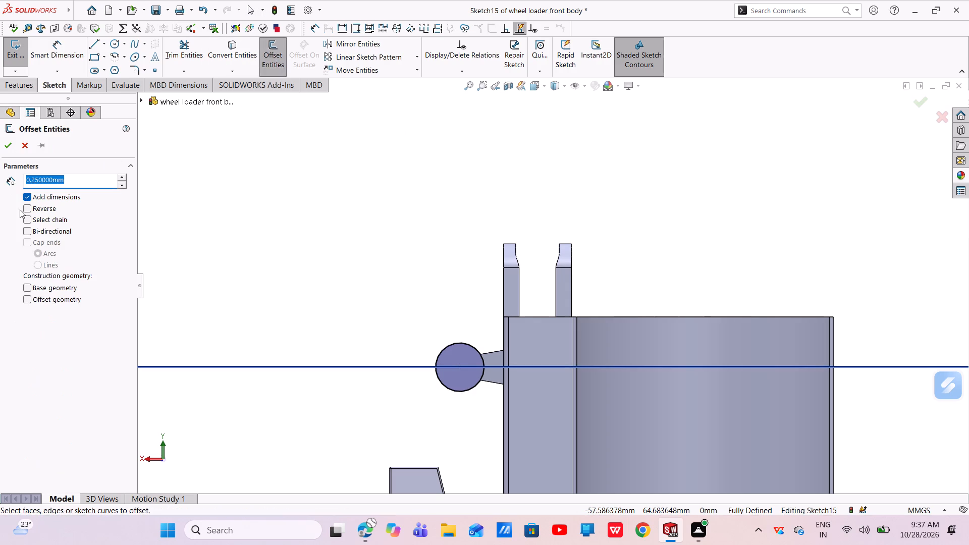
{"action": "left_click", "coordinate": [27, 207]}
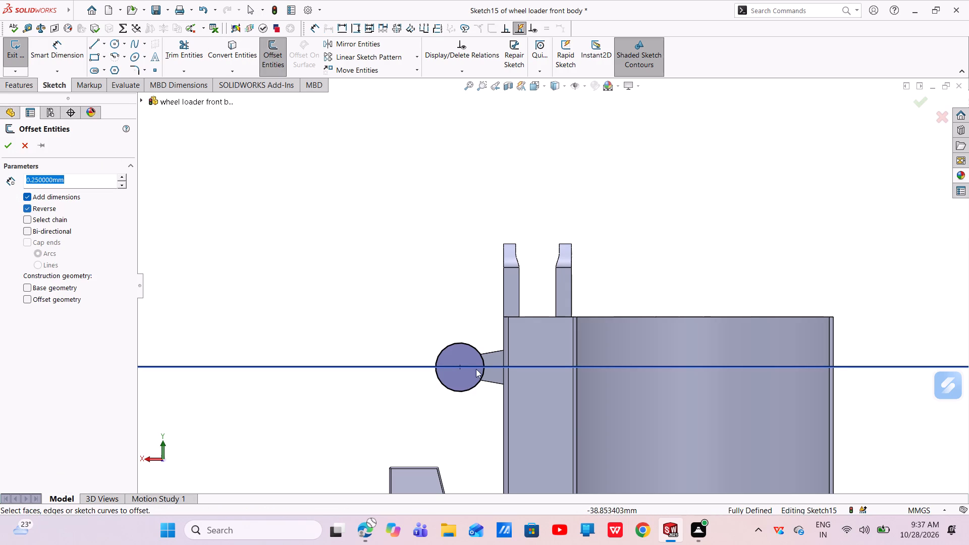
{"action": "left_click", "coordinate": [480, 379]}
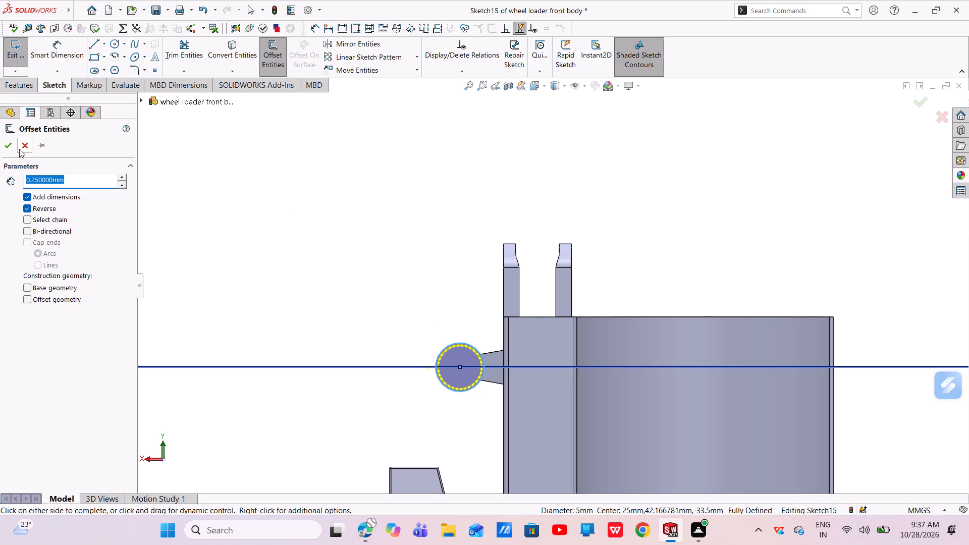
{"action": "left_click", "coordinate": [4, 149]}
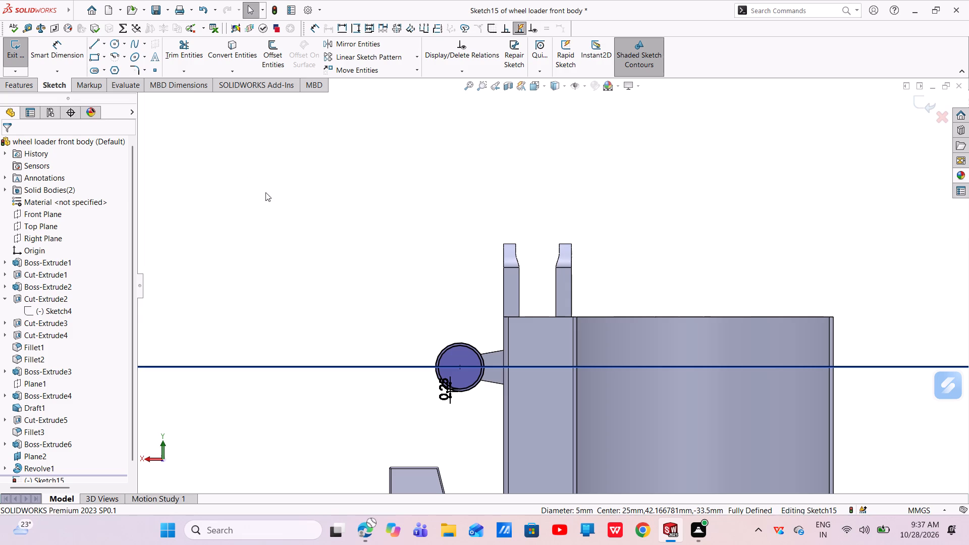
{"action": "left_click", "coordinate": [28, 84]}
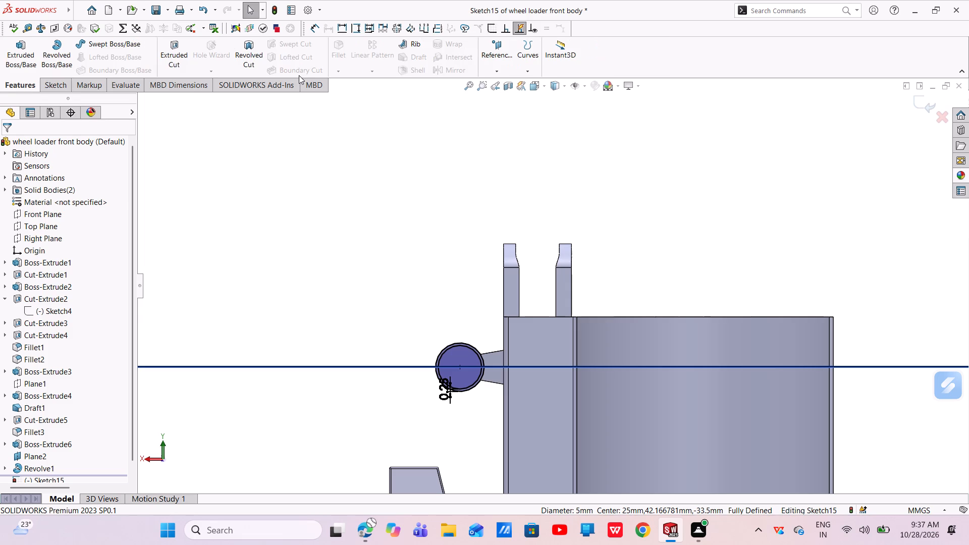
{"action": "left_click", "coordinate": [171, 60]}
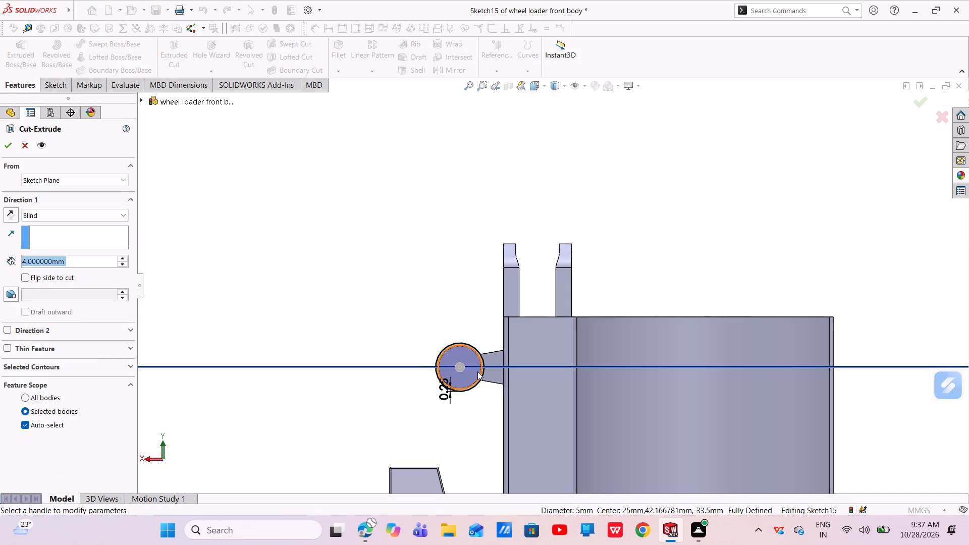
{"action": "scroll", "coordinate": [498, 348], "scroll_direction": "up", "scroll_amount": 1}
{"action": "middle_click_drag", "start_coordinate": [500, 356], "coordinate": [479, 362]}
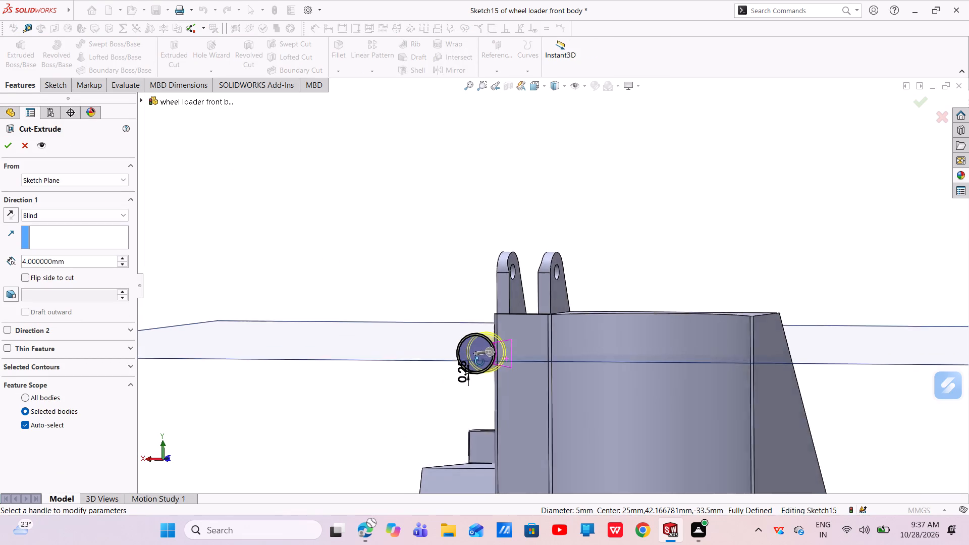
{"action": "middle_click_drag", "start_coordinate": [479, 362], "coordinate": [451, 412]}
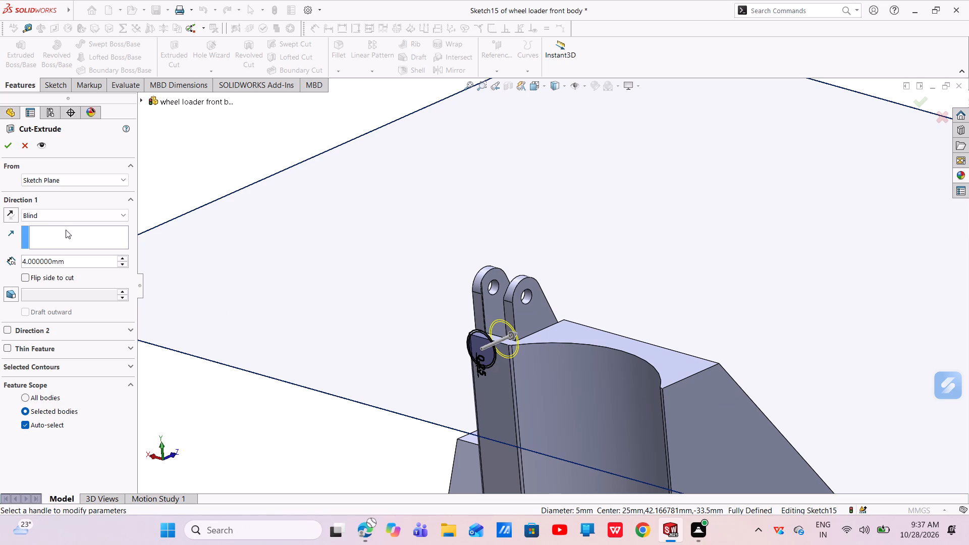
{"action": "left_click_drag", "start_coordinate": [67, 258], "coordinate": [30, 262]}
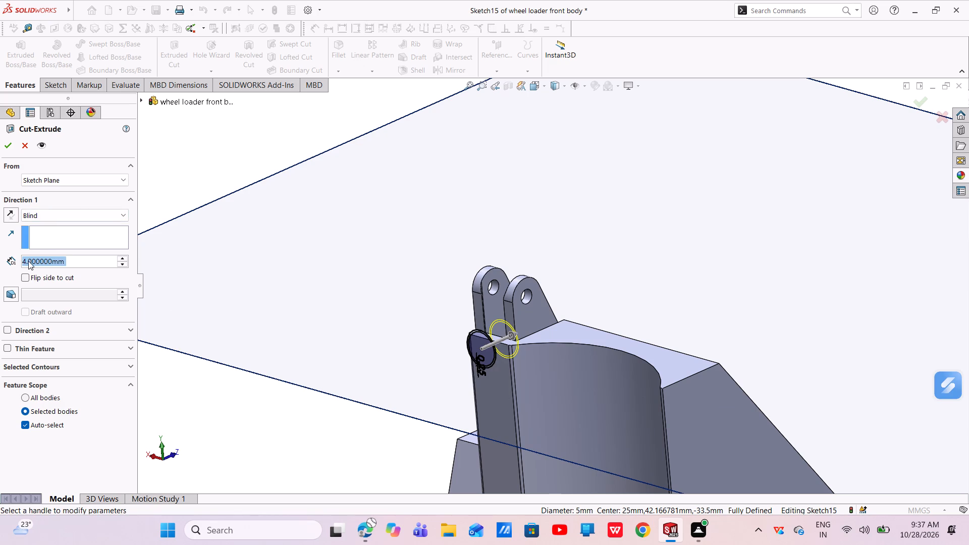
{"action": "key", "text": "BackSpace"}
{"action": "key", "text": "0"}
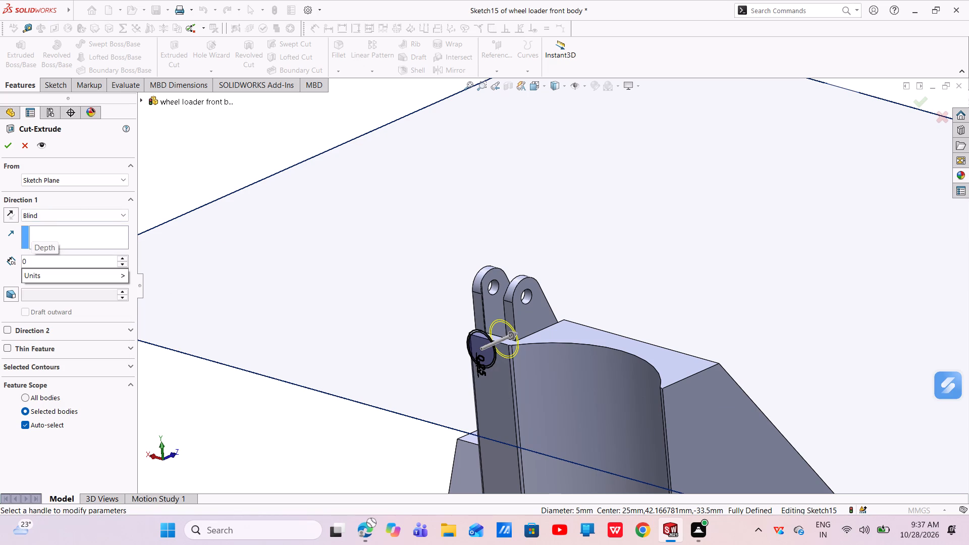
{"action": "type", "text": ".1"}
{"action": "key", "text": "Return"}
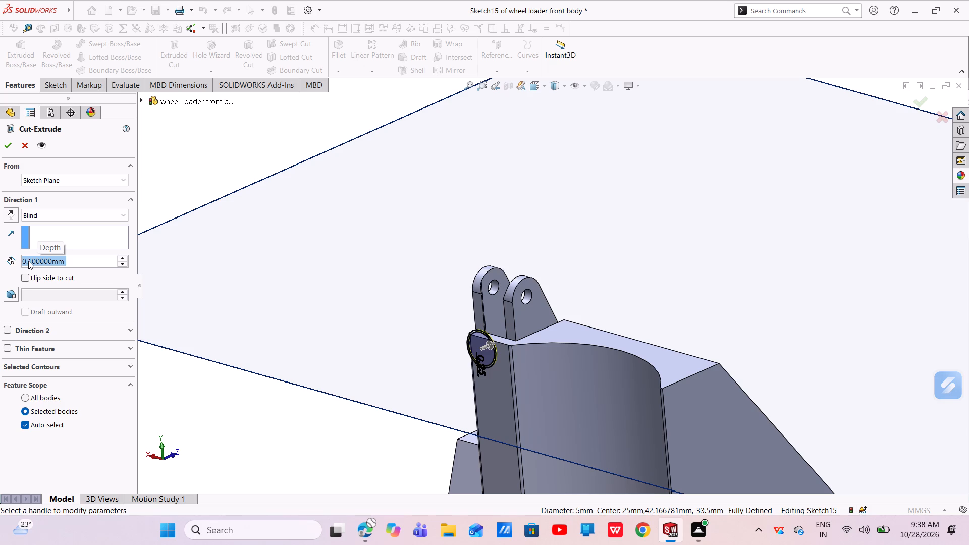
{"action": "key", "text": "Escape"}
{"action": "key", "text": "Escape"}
Set the offset distance between the two concentric circles to 0.5 mm.
{"action": "scroll", "coordinate": [112, 322], "scroll_direction": "down", "scroll_amount": 5}
{"action": "scroll", "coordinate": [494, 368], "scroll_direction": "down", "scroll_amount": 5}
{"action": "middle_click_drag", "start_coordinate": [495, 364], "coordinate": [520, 329]}
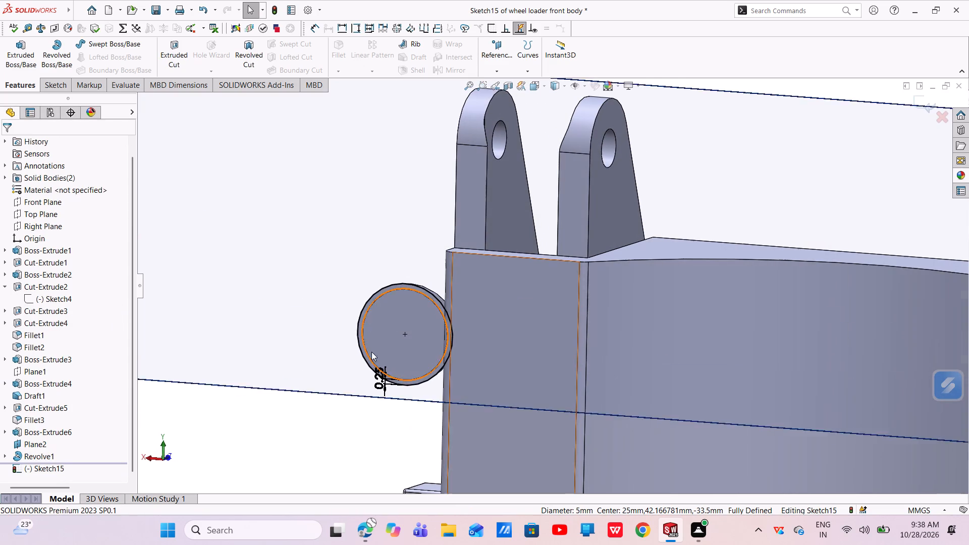
{"action": "double_click", "coordinate": [378, 379]}
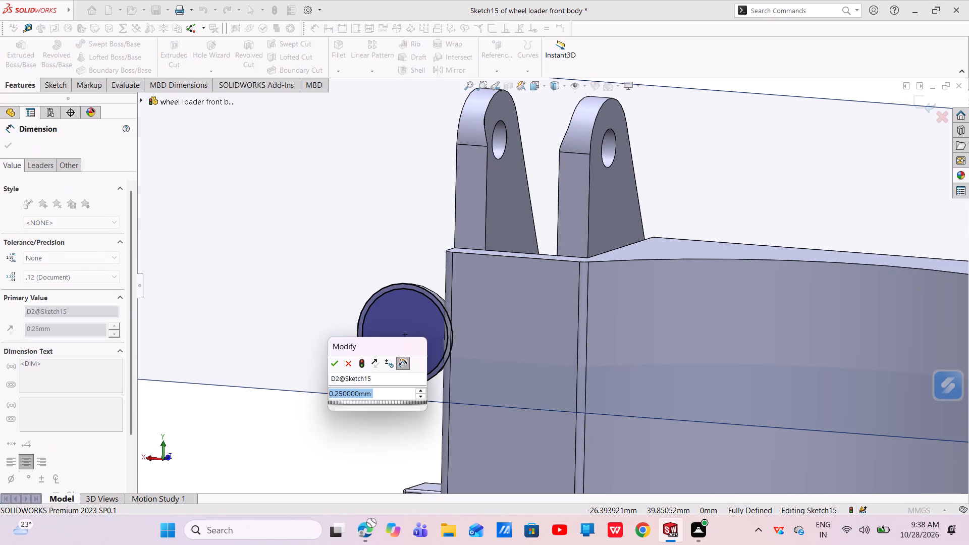
{"action": "key", "text": "BackSpace"}
{"action": "type", "text": "0.5"}
{"action": "key", "text": "Return"}
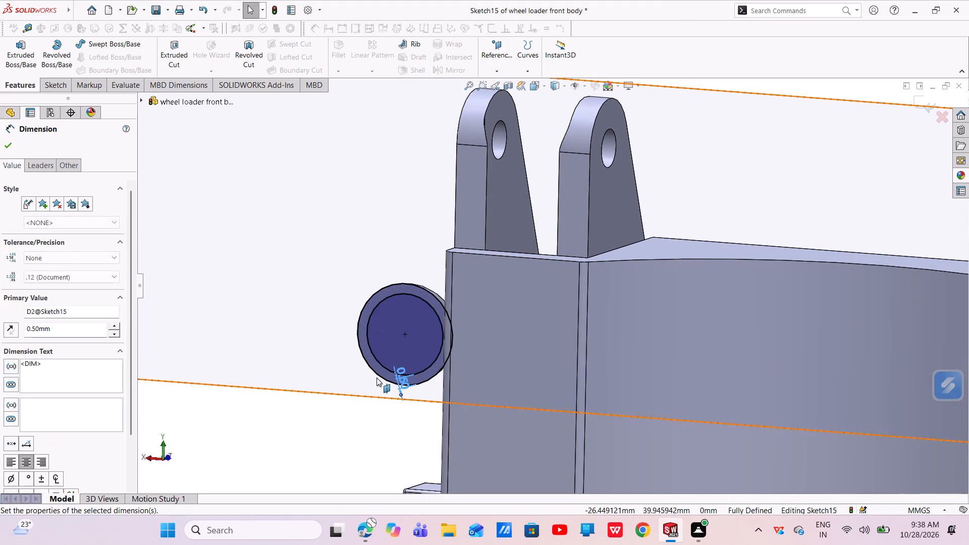
{"action": "left_click", "coordinate": [7, 152]}
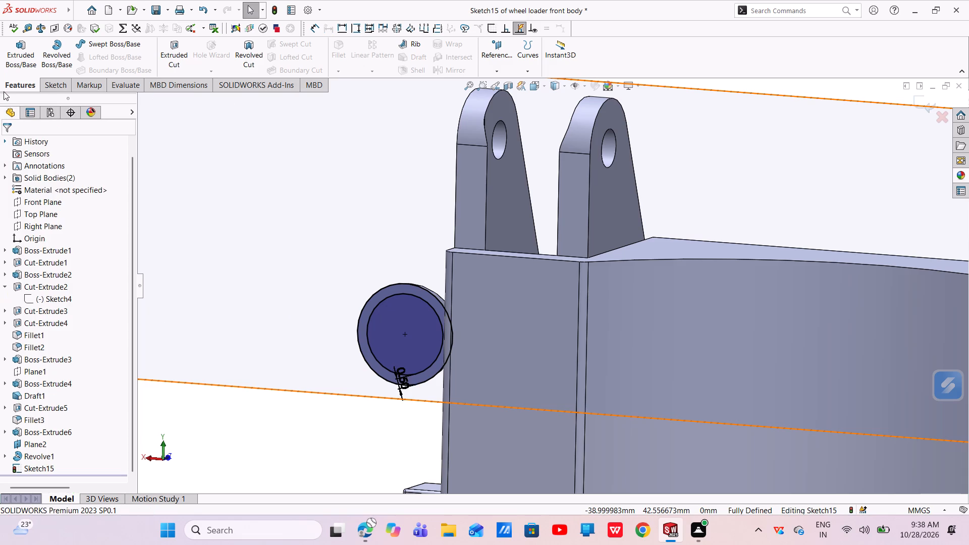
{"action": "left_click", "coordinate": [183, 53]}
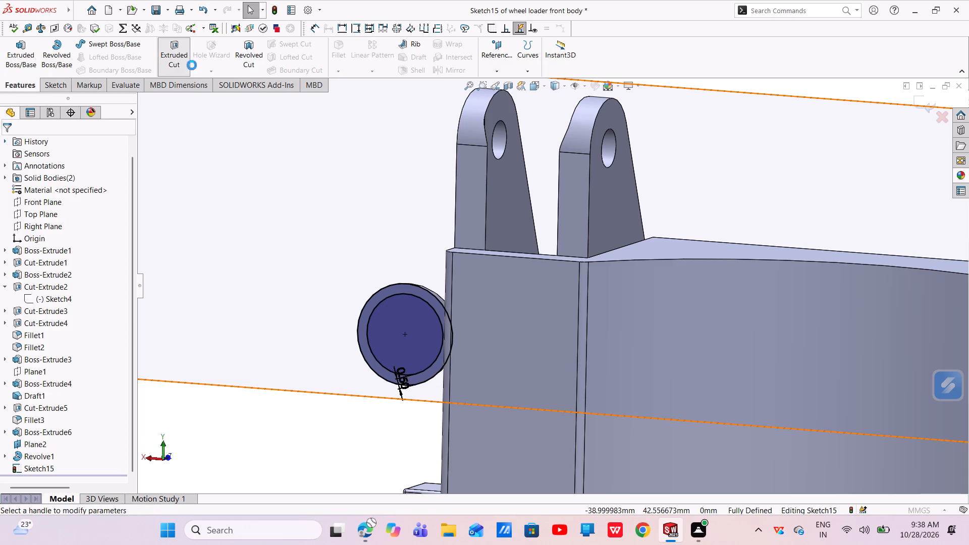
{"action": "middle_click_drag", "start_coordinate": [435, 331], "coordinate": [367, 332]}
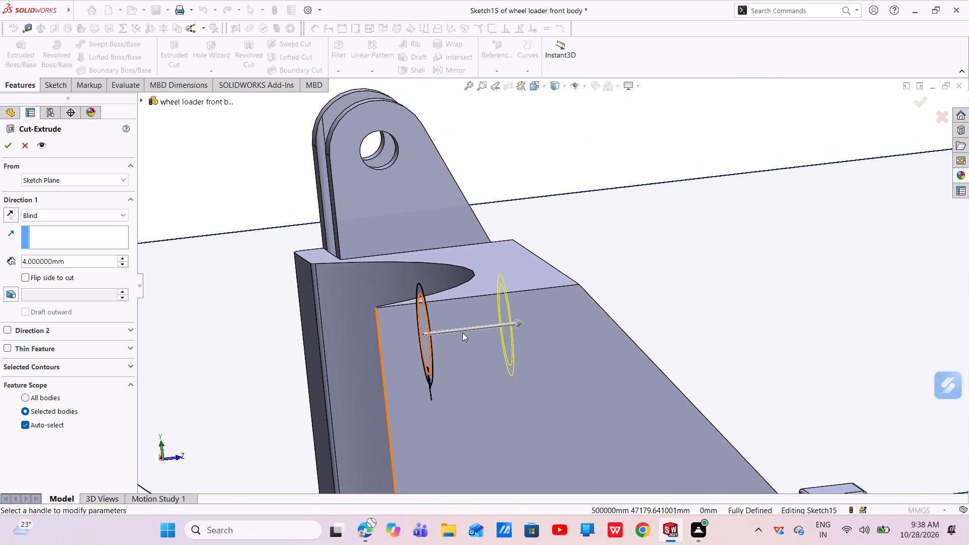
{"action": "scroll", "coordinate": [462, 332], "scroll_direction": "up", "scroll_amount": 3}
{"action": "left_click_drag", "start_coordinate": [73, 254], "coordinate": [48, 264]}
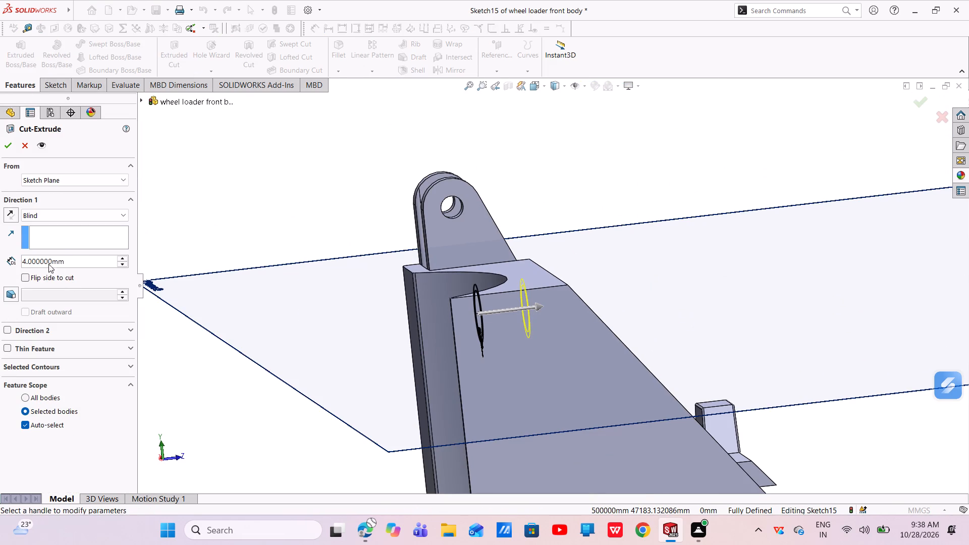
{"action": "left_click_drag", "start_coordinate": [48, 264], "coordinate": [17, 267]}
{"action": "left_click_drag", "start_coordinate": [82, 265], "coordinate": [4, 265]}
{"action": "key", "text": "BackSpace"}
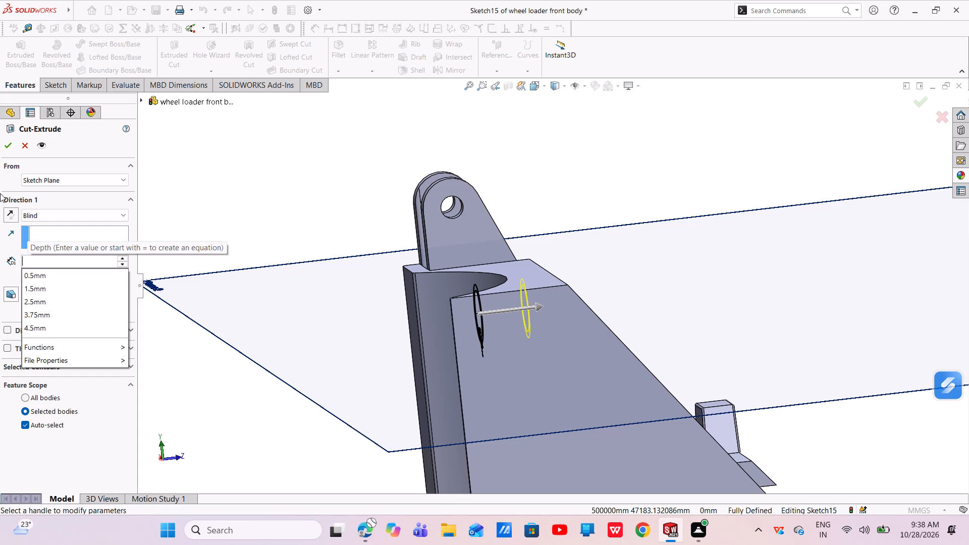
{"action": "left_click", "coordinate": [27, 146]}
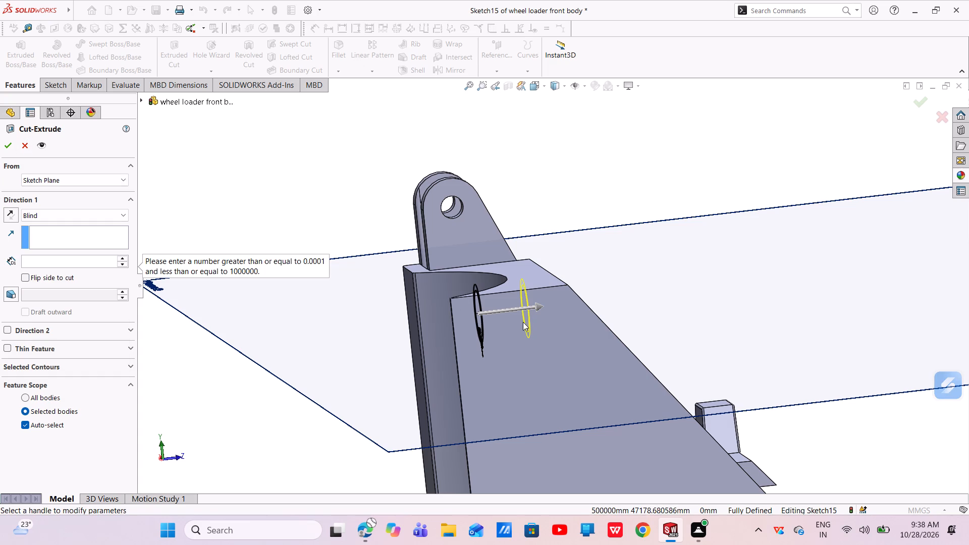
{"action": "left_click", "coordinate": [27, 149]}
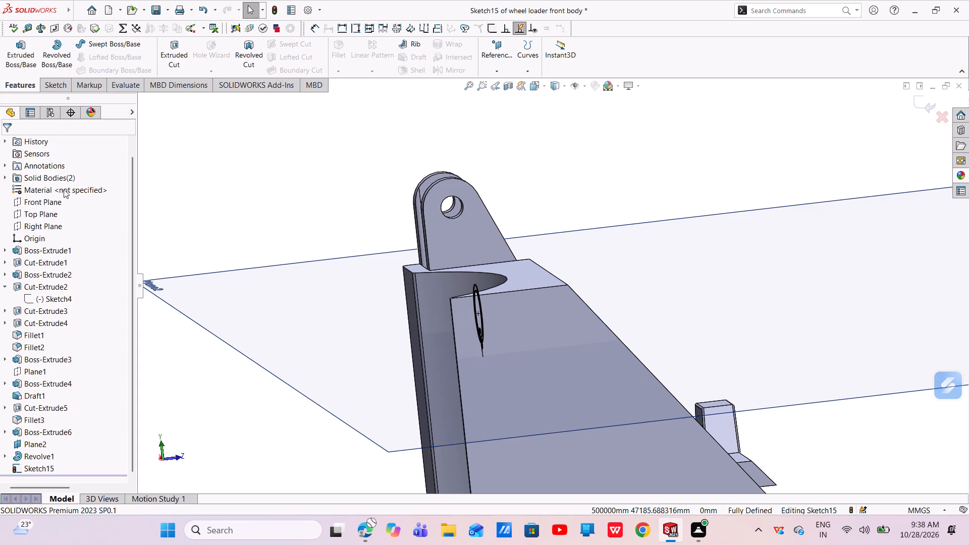
Delete the outer converted circle from the sketch, leaving only the inner offset circle.
{"action": "scroll", "coordinate": [470, 301], "scroll_direction": "down", "scroll_amount": 5}
{"action": "middle_click_drag", "start_coordinate": [578, 384], "coordinate": [591, 366]}
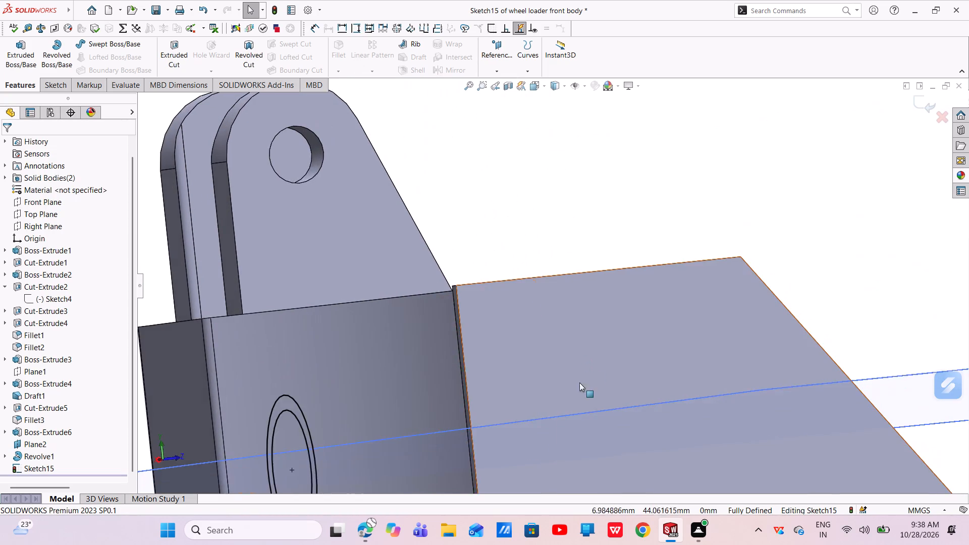
{"action": "scroll", "coordinate": [311, 451], "scroll_direction": "up", "scroll_amount": 6}
{"action": "scroll", "coordinate": [449, 414], "scroll_direction": "down", "scroll_amount": 1}
{"action": "middle_click_drag", "start_coordinate": [449, 414], "coordinate": [515, 396]}
{"action": "scroll", "coordinate": [281, 337], "scroll_direction": "down", "scroll_amount": 6}
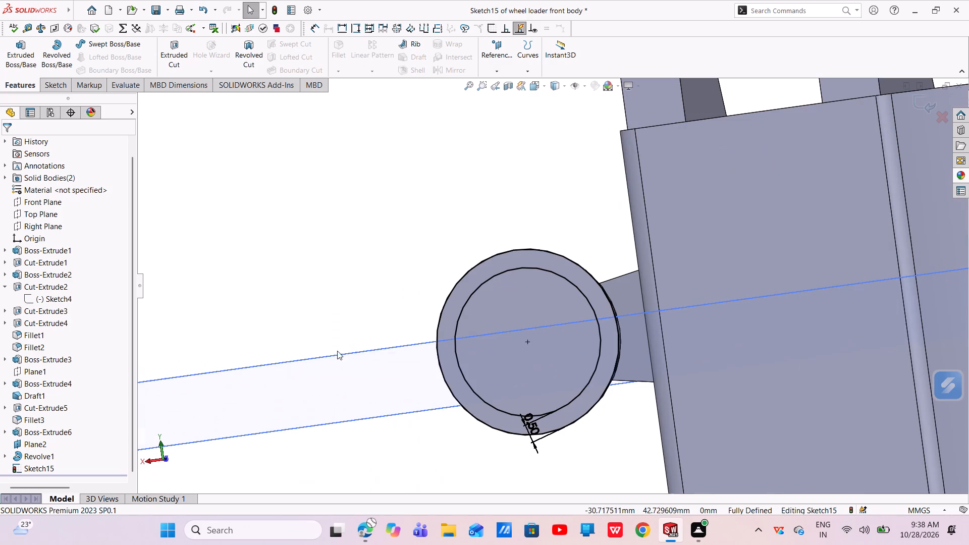
{"action": "left_click", "coordinate": [471, 268]}
{"action": "right_click", "coordinate": [471, 268]}
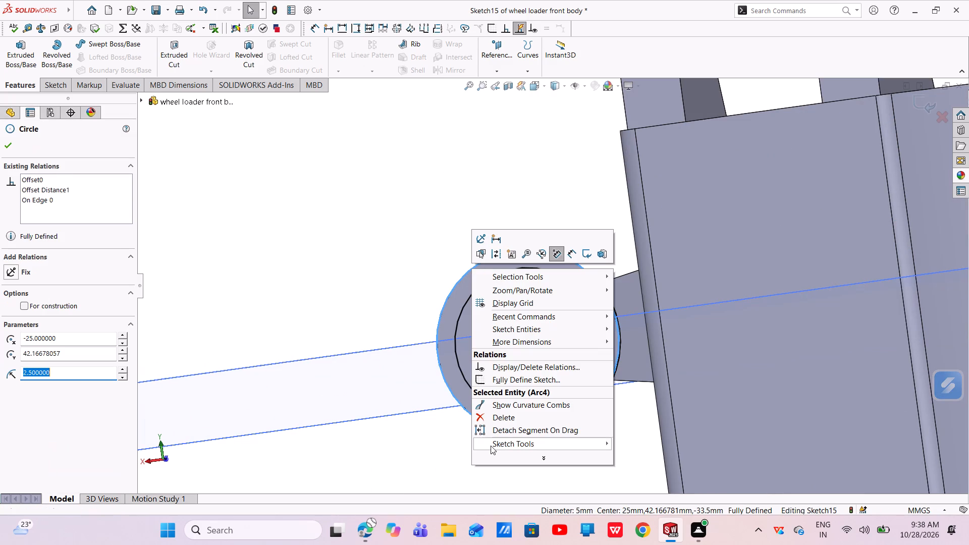
{"action": "left_click", "coordinate": [501, 413]}
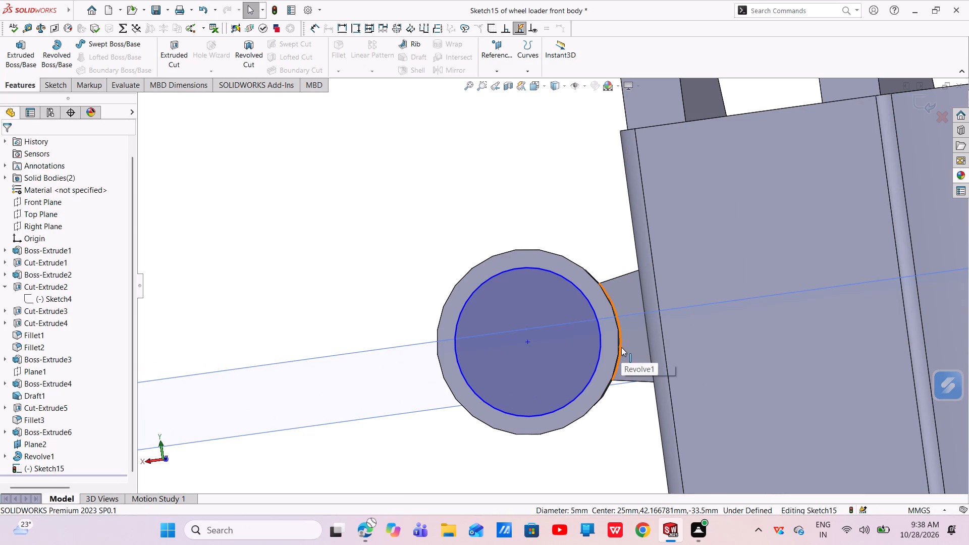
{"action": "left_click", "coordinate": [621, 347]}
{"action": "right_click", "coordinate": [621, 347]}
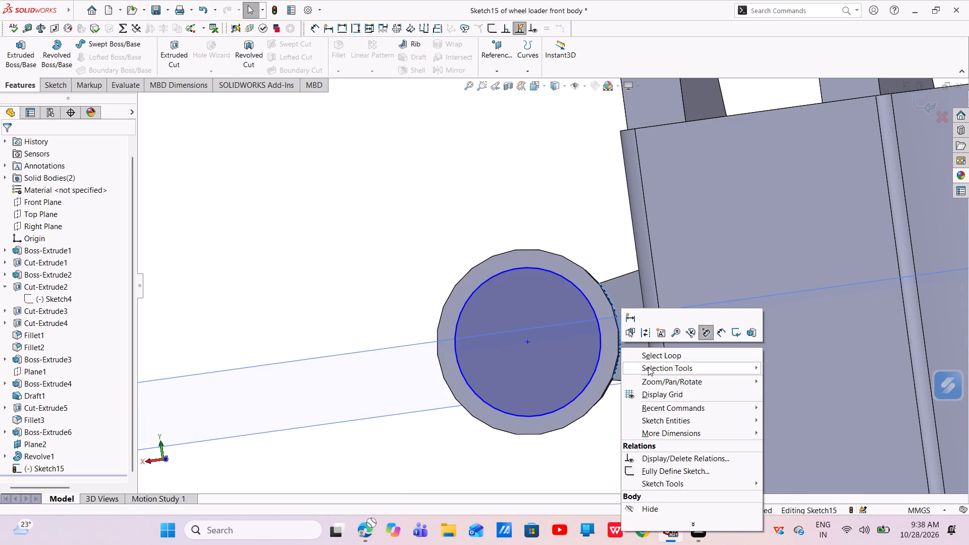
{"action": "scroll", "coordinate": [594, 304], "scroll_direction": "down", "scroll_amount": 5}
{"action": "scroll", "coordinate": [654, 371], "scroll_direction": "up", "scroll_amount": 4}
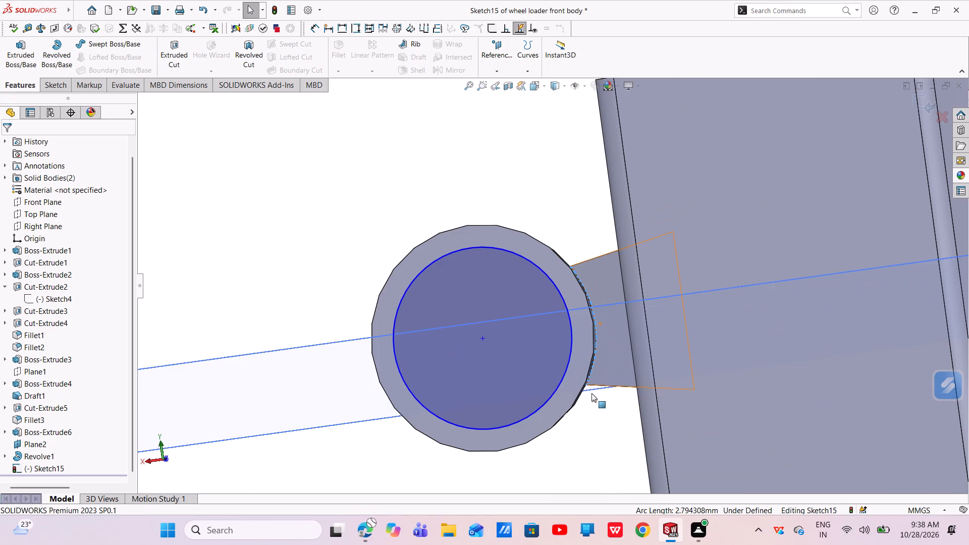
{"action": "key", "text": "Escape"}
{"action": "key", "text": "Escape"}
Split the revolved dome's flat circular face with a Projection split line, using the current inset-circle sketch.
{"action": "scroll", "coordinate": [600, 354], "scroll_direction": "down", "scroll_amount": 4}
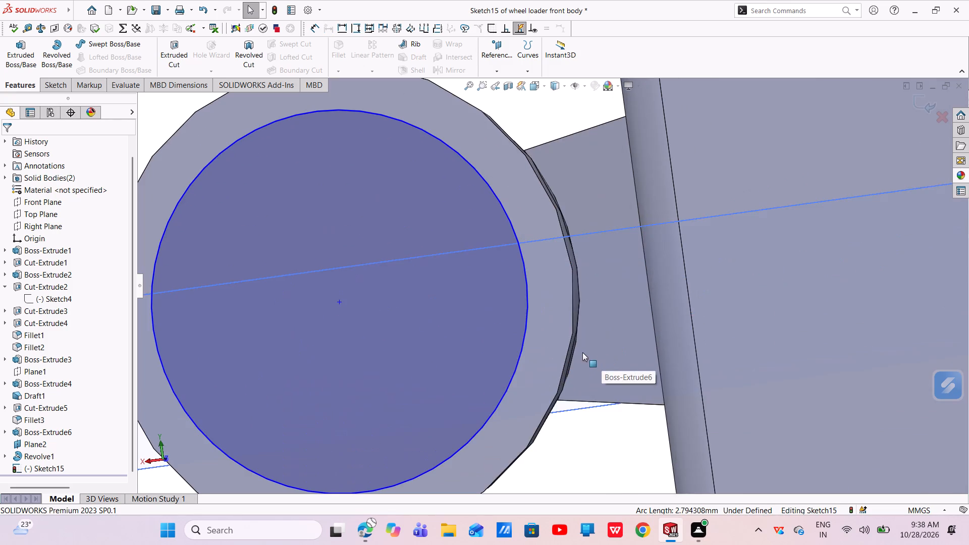
{"action": "middle_click_drag", "start_coordinate": [581, 352], "coordinate": [569, 353]}
{"action": "scroll", "coordinate": [363, 365], "scroll_direction": "up", "scroll_amount": 5}
{"action": "middle_click_drag", "start_coordinate": [417, 341], "coordinate": [444, 355]}
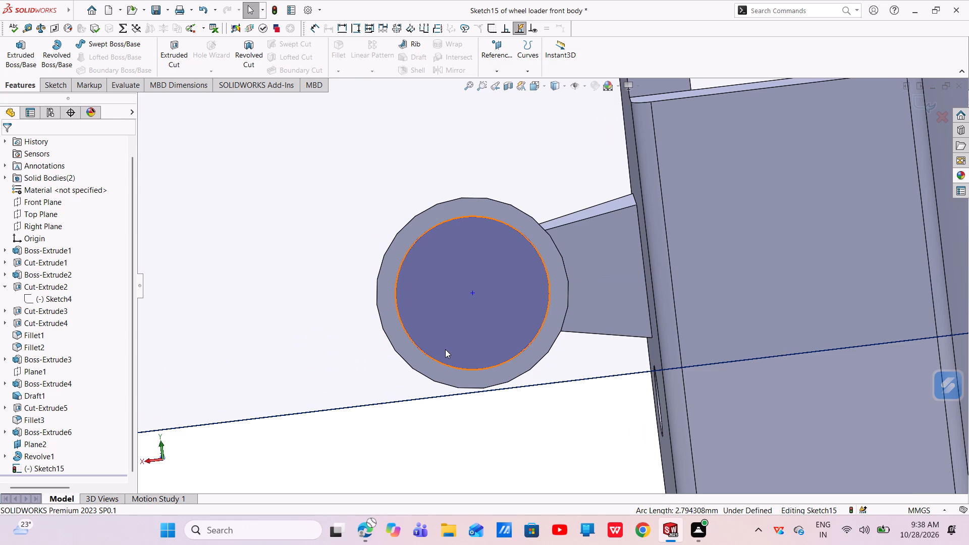
{"action": "left_click", "coordinate": [528, 76]}
{"action": "left_click", "coordinate": [531, 82]}
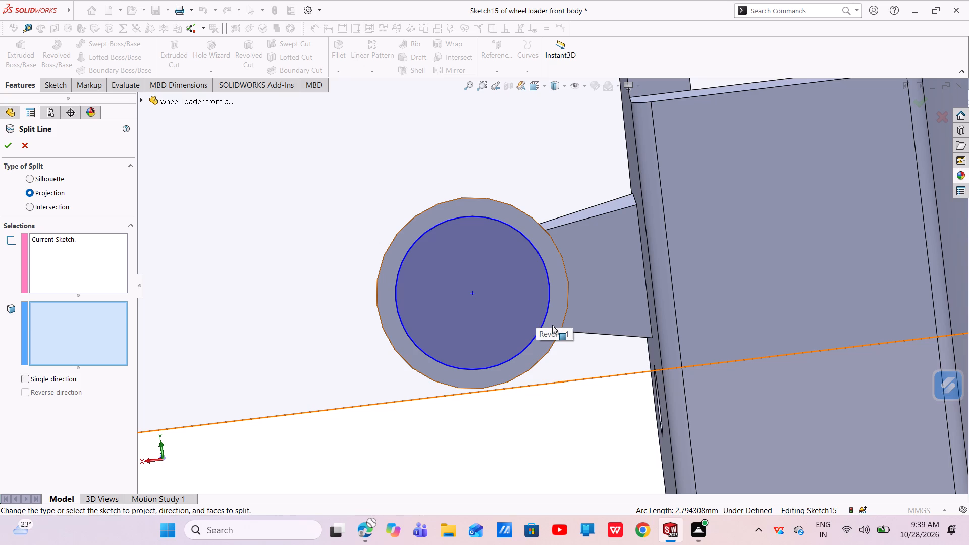
{"action": "left_click", "coordinate": [79, 338]}
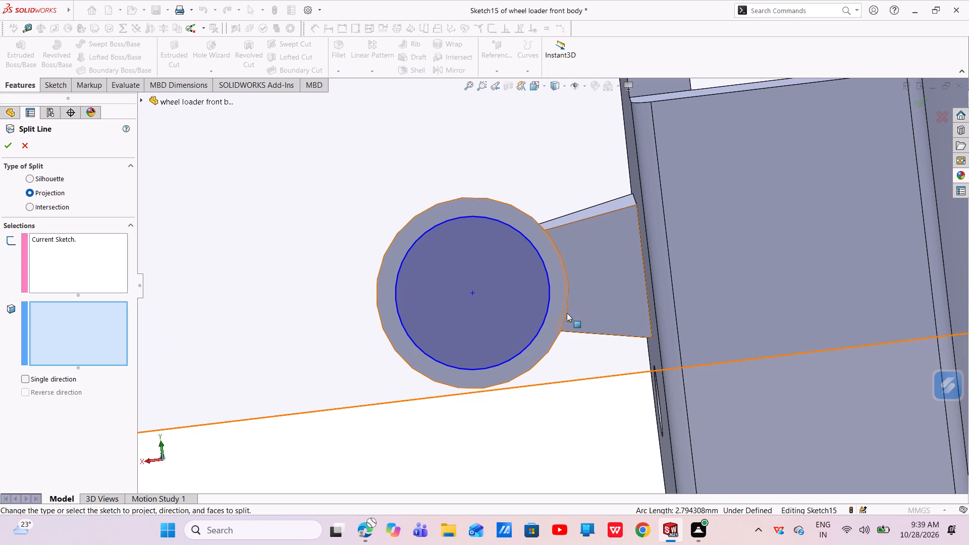
{"action": "left_click", "coordinate": [555, 298]}
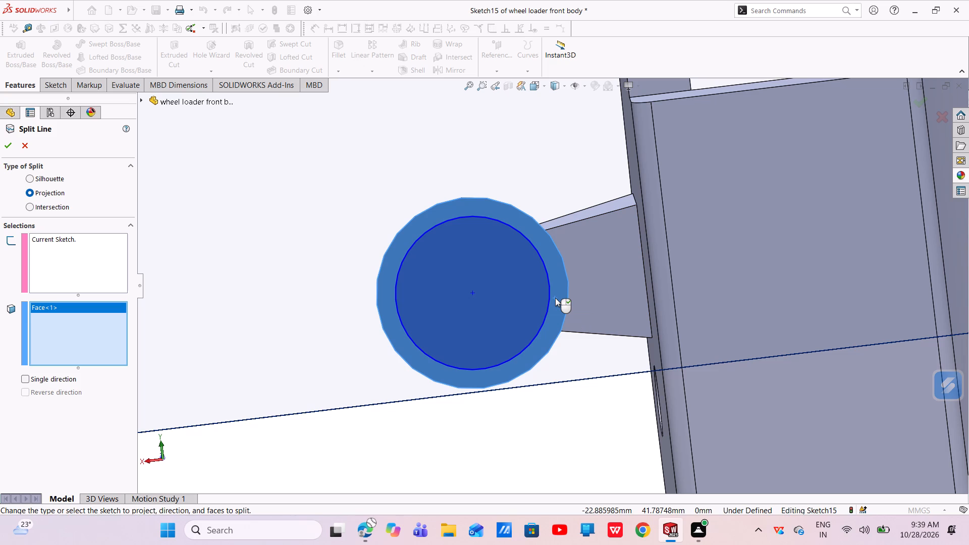
{"action": "left_click", "coordinate": [2, 146]}
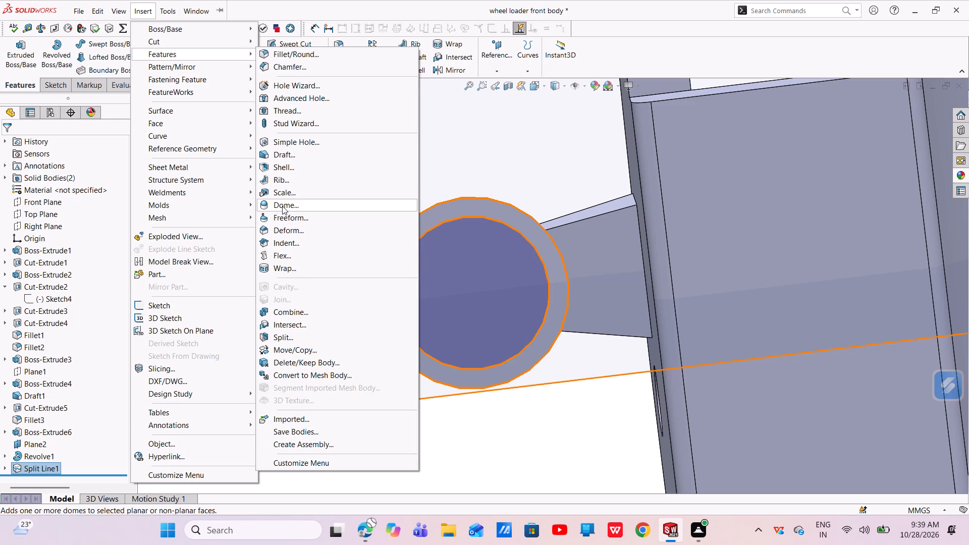
Start a Dome feature on the inner circular face made by the split line, with a distance of 0.2 mm.
{"action": "left_click", "coordinate": [285, 207]}
{"action": "left_click", "coordinate": [491, 273]}
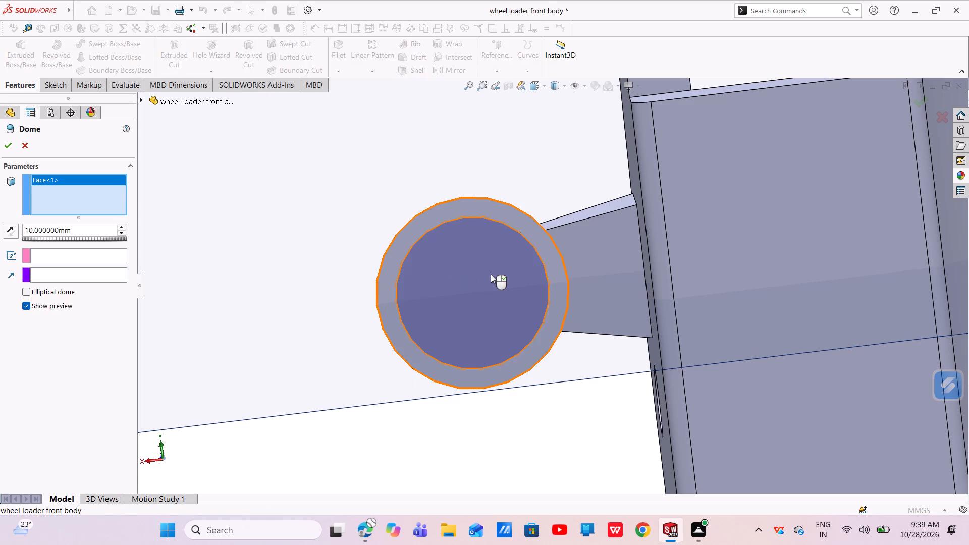
{"action": "scroll", "coordinate": [489, 268], "scroll_direction": "up", "scroll_amount": 3}
{"action": "middle_click_drag", "start_coordinate": [509, 289], "coordinate": [484, 296]}
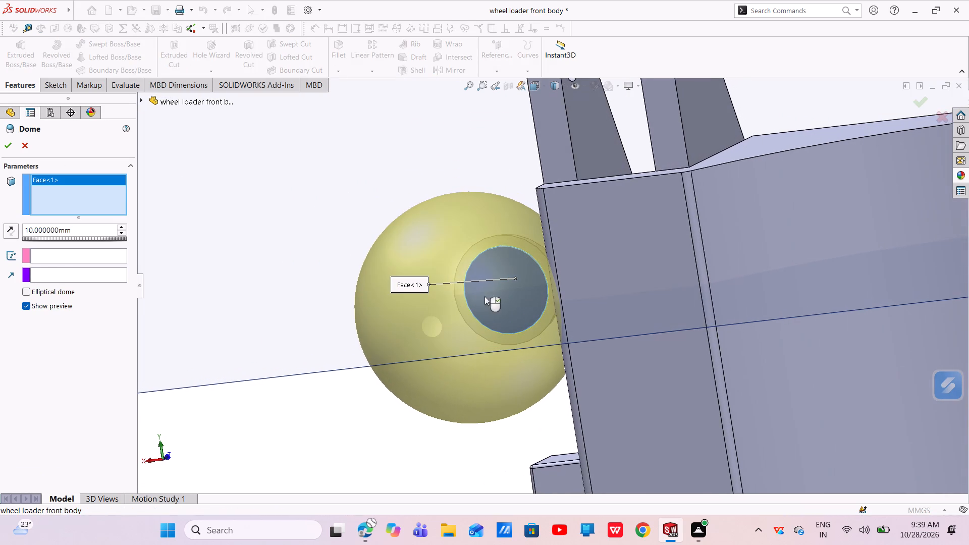
{"action": "left_click_drag", "start_coordinate": [67, 232], "coordinate": [29, 238]}
{"action": "left_click_drag", "start_coordinate": [78, 230], "coordinate": [32, 229]}
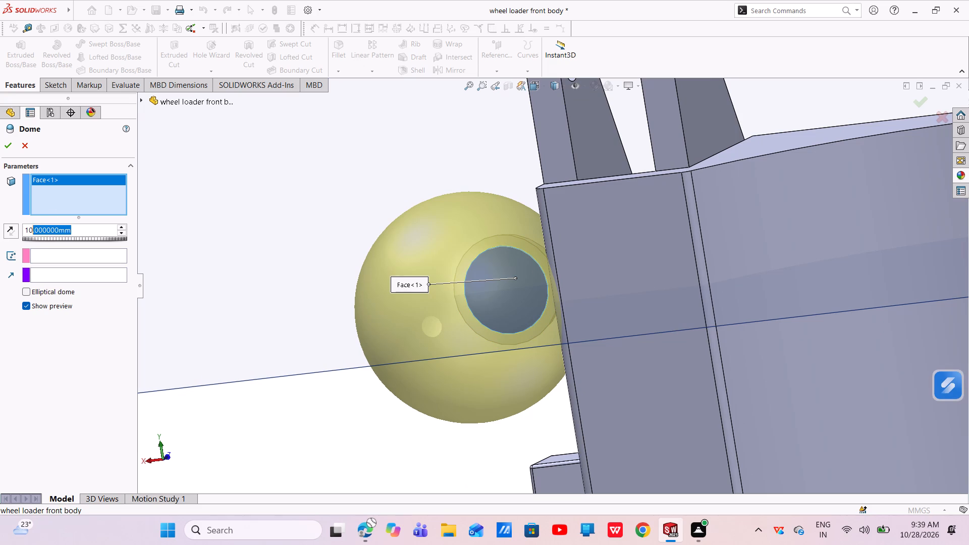
{"action": "left_click_drag", "start_coordinate": [32, 229], "coordinate": [26, 229]}
{"action": "key", "text": "BackSpace"}
{"action": "type", "text": "0."}
{"action": "key", "text": "2"}
{"action": "key", "text": "Return"}
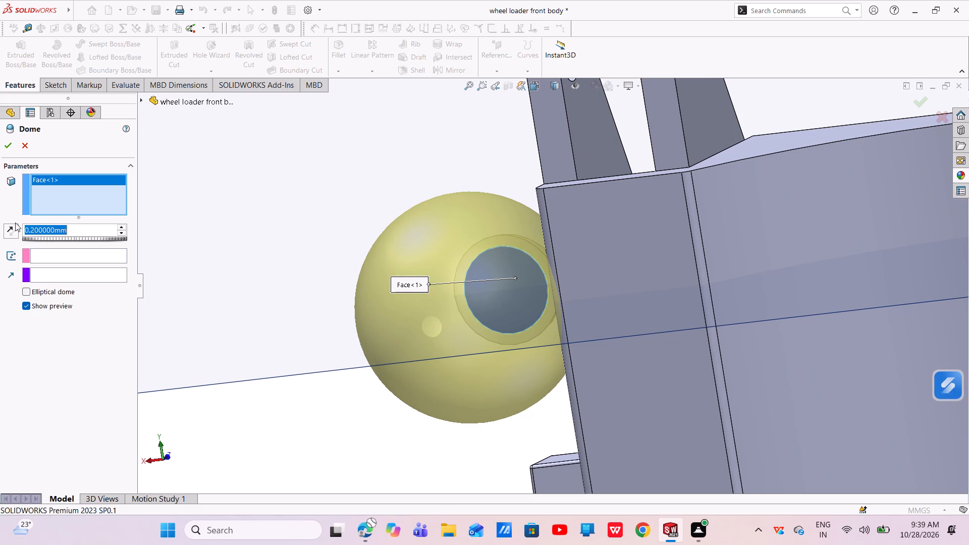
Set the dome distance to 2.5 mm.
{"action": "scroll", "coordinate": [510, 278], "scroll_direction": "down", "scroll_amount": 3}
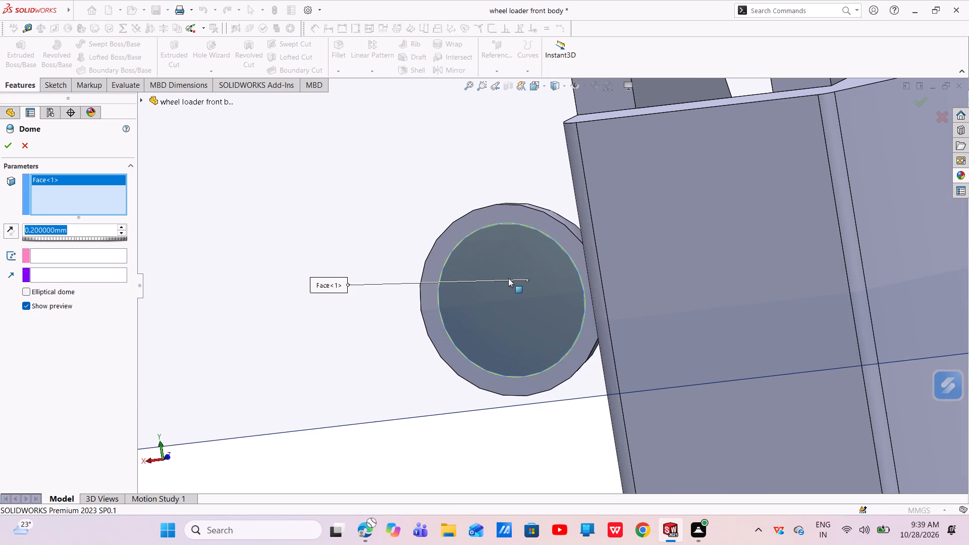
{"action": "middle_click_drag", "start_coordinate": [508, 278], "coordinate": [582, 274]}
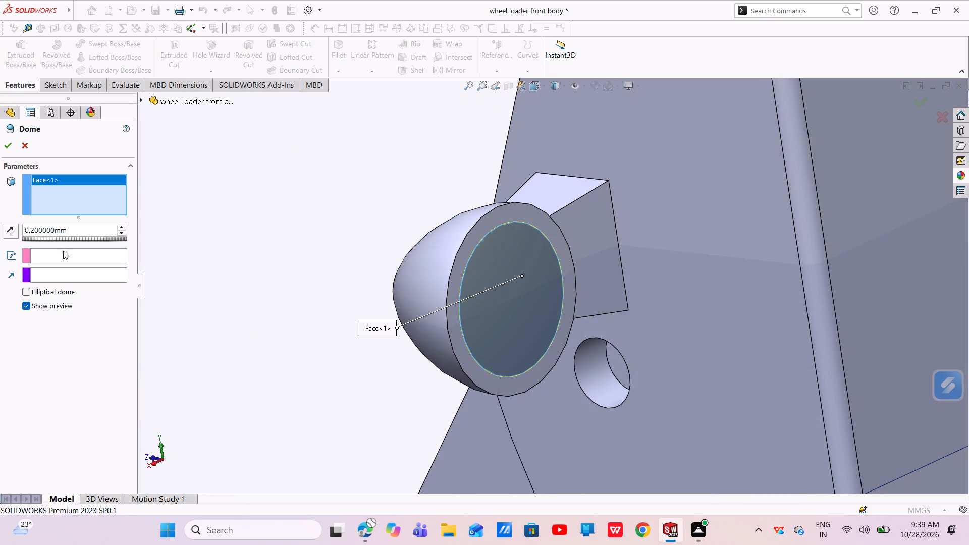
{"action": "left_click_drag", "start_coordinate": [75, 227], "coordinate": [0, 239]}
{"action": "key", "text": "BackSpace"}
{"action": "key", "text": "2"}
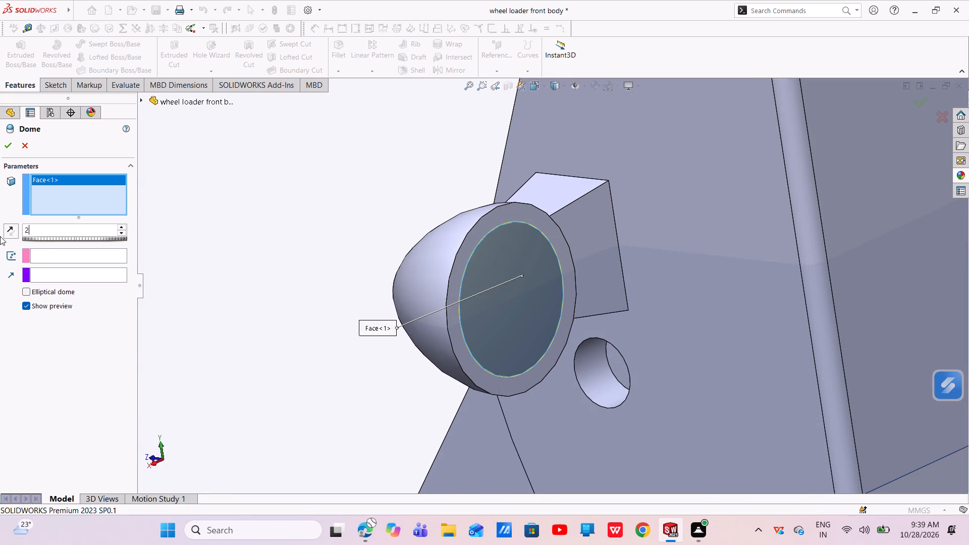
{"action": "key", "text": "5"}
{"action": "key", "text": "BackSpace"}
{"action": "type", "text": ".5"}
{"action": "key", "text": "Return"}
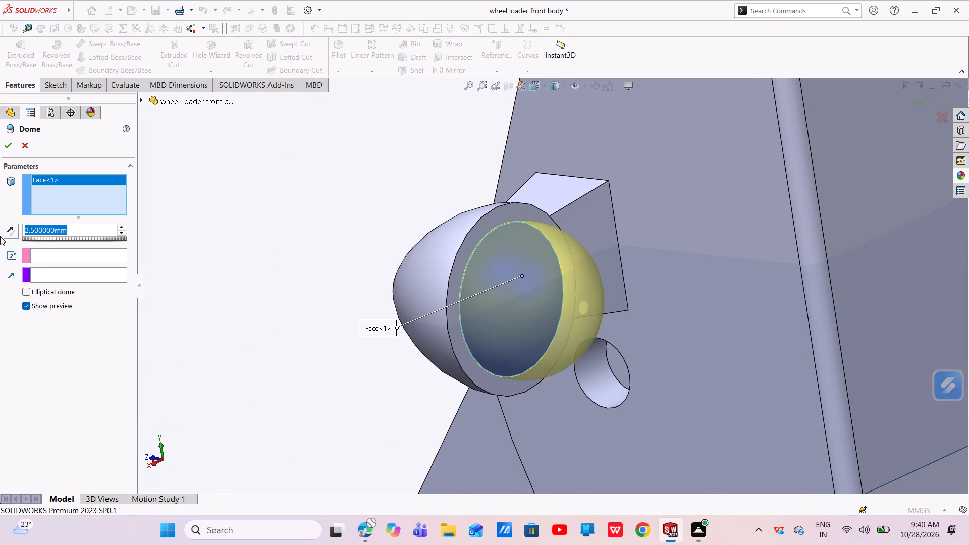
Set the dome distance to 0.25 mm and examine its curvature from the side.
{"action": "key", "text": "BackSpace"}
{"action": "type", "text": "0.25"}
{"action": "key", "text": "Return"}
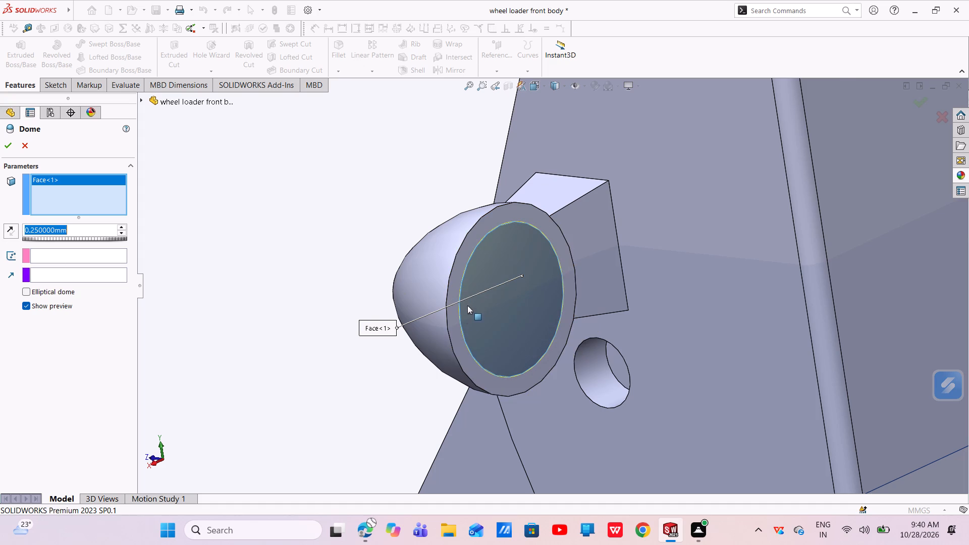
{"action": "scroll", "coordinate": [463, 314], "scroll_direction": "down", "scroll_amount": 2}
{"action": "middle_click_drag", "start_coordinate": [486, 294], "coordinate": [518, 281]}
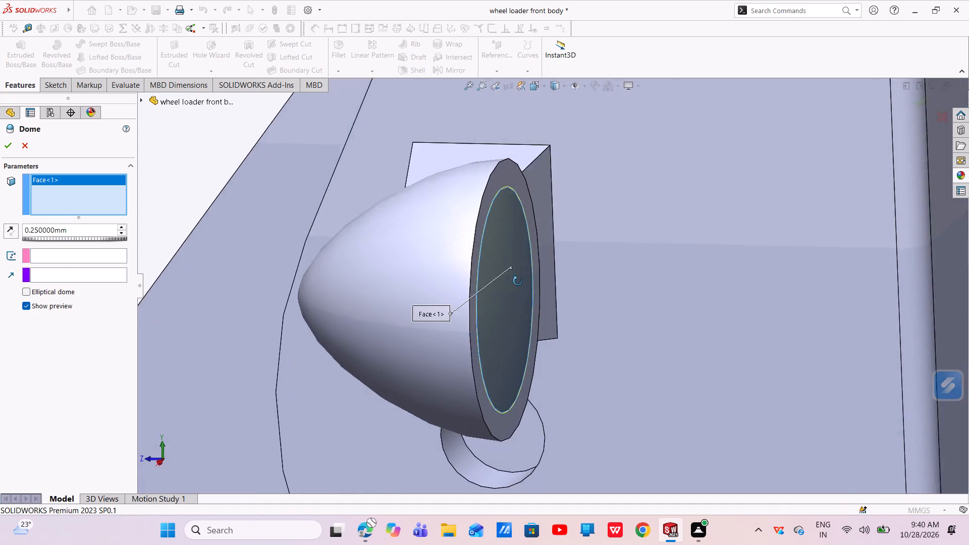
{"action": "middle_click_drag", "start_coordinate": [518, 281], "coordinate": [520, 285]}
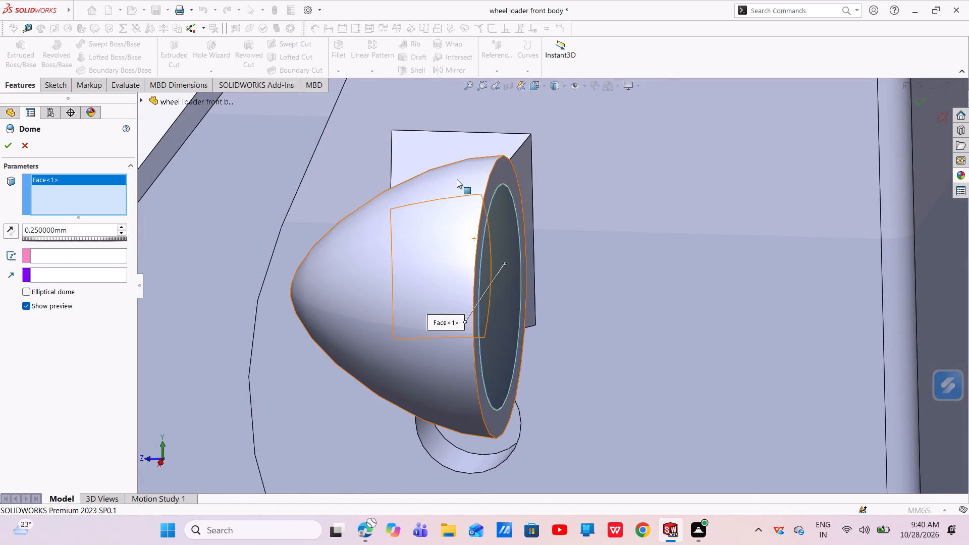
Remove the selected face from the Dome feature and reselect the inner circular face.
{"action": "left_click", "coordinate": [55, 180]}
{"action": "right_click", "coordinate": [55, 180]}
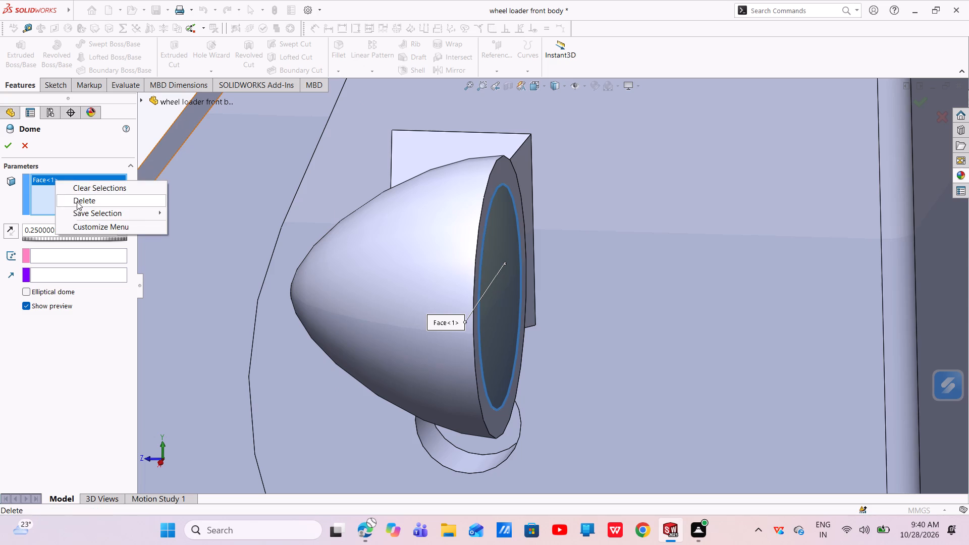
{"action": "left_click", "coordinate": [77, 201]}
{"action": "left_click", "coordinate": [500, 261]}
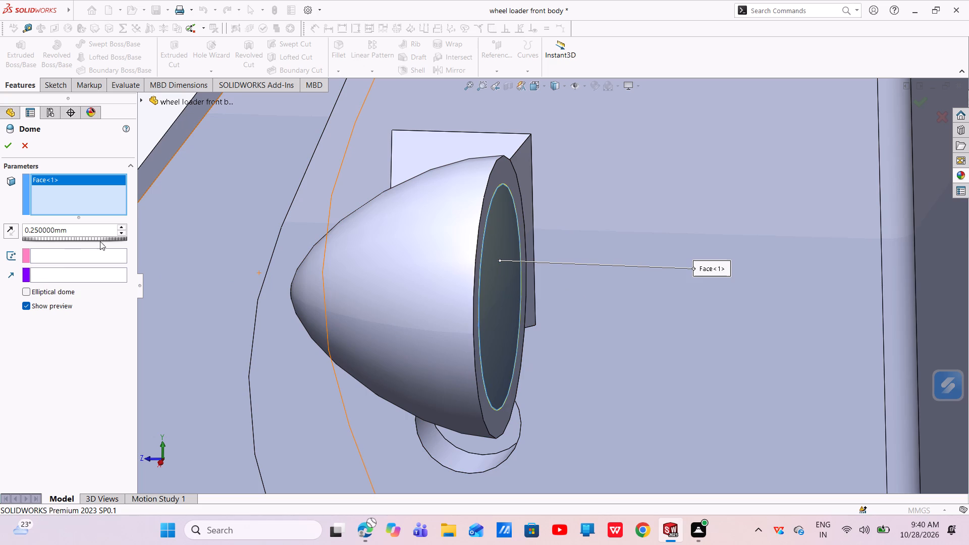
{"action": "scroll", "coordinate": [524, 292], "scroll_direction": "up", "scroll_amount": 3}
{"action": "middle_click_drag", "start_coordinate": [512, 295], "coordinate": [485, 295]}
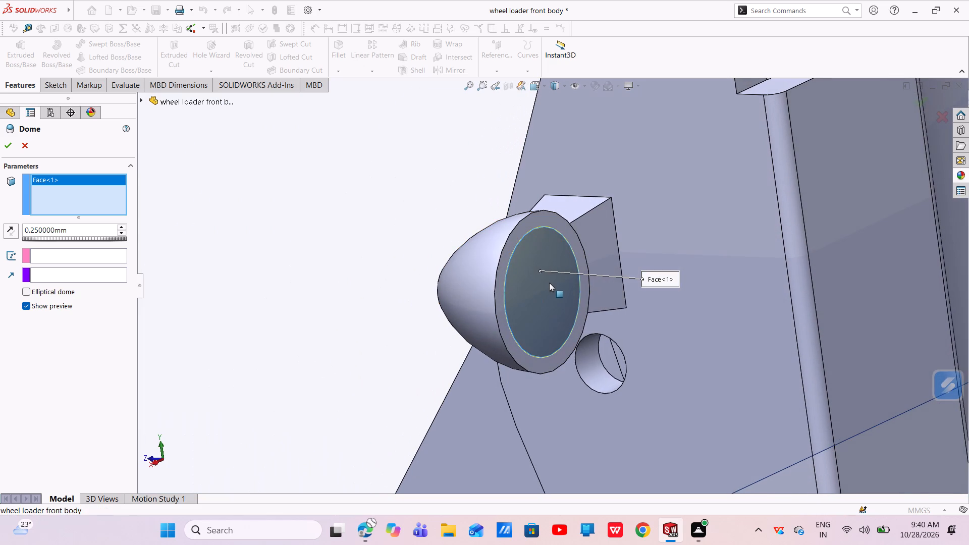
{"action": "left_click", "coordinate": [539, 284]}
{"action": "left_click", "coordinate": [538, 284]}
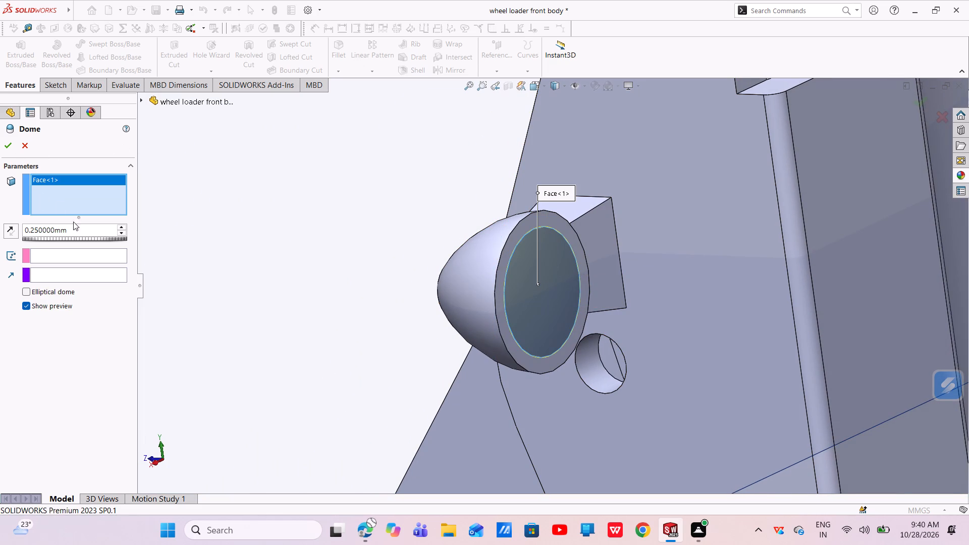
Set the dome distance to 0.5 mm, reverse its direction so it curves inward, and create the dome.
{"action": "left_click", "coordinate": [118, 228]}
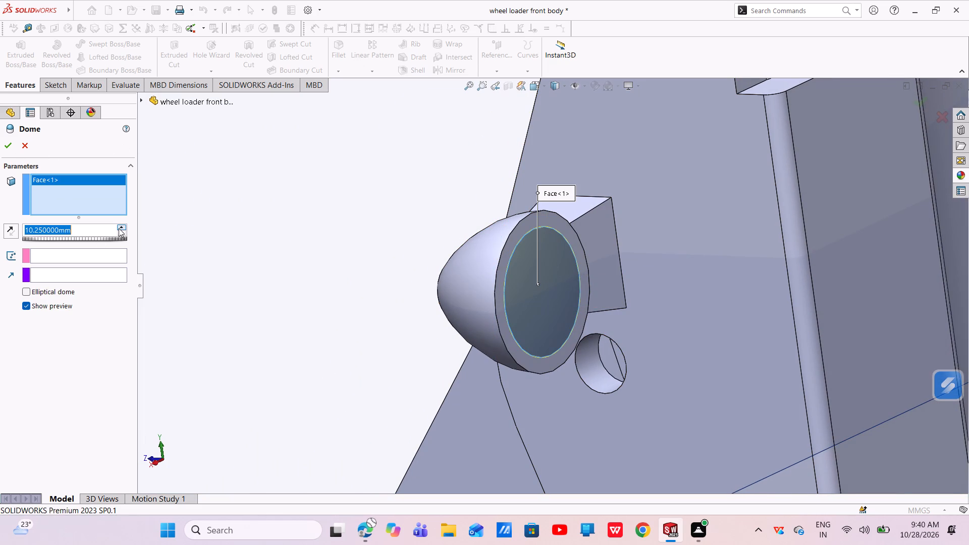
{"action": "key", "text": "BackSpace"}
{"action": "key", "text": "0"}
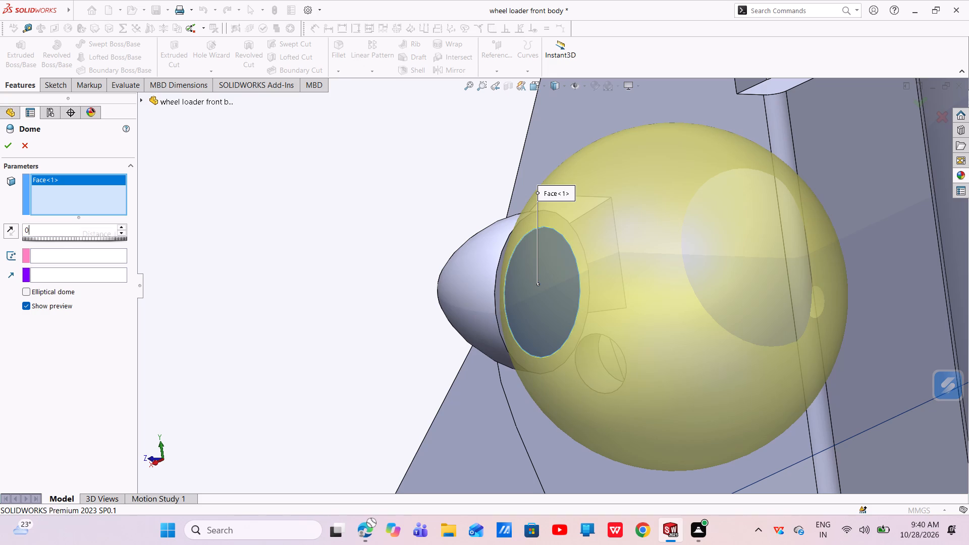
{"action": "type", "text": ".5"}
{"action": "key", "text": "Return"}
{"action": "scroll", "coordinate": [583, 265], "scroll_direction": "down", "scroll_amount": 5}
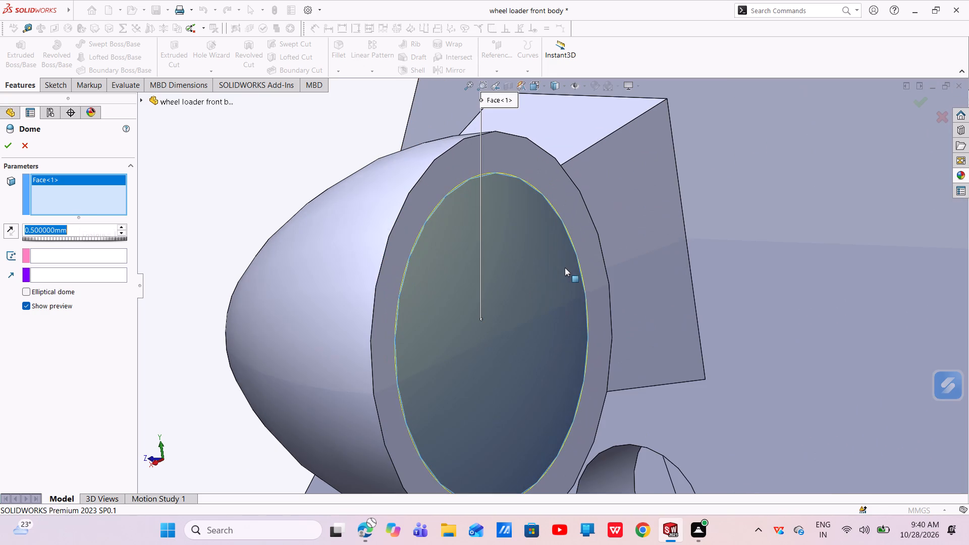
{"action": "middle_click_drag", "start_coordinate": [483, 296], "coordinate": [508, 309]}
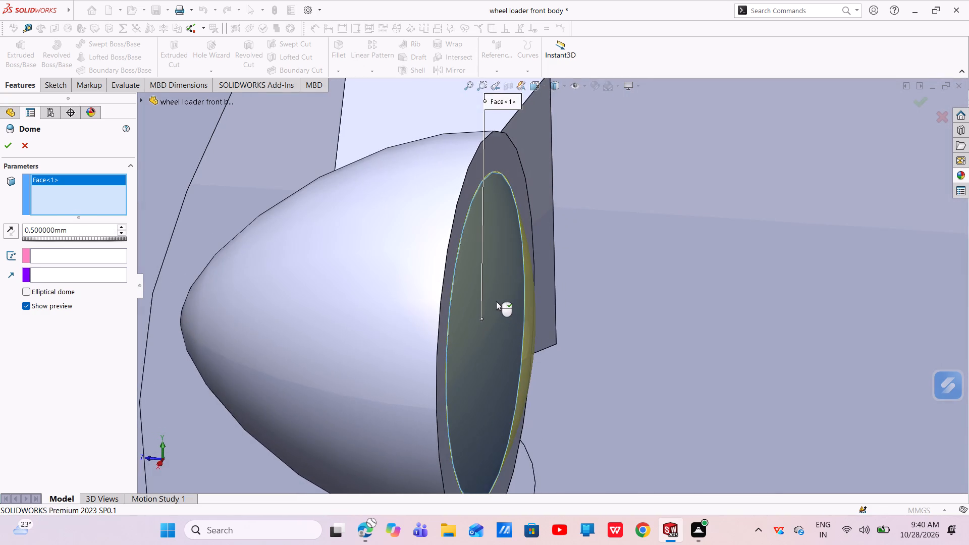
{"action": "scroll", "coordinate": [496, 301], "scroll_direction": "down", "scroll_amount": 2}
{"action": "scroll", "coordinate": [497, 306], "scroll_direction": "up", "scroll_amount": 5}
{"action": "middle_click_drag", "start_coordinate": [497, 306], "coordinate": [507, 307]}
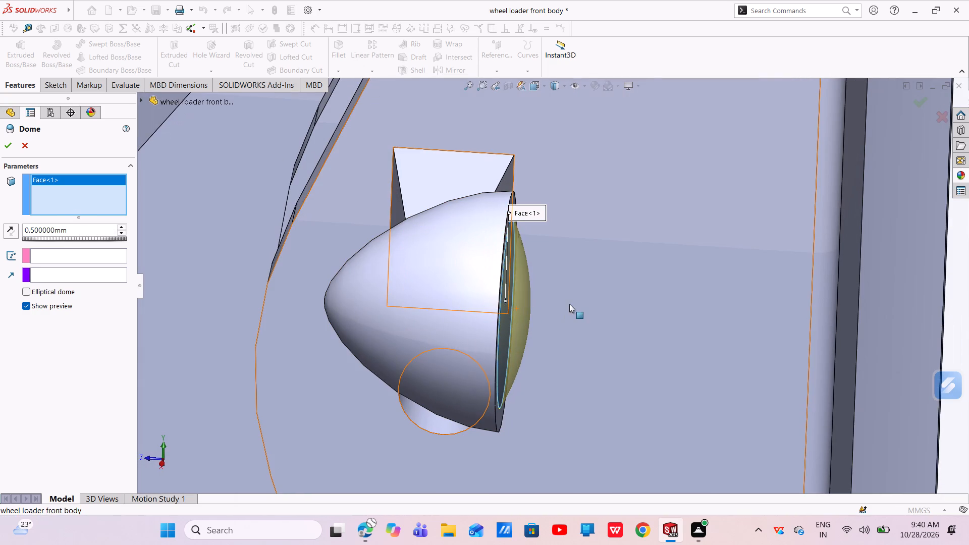
{"action": "left_click", "coordinate": [12, 231]}
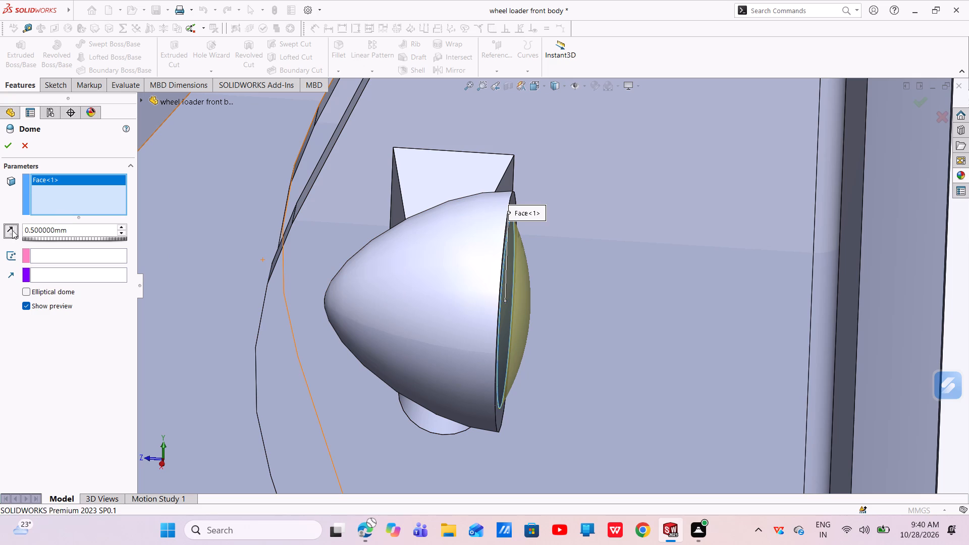
{"action": "left_click", "coordinate": [3, 147]}
Hide the reference plane Plane2.
{"action": "scroll", "coordinate": [556, 287], "scroll_direction": "down", "scroll_amount": 4}
{"action": "middle_click_drag", "start_coordinate": [463, 298], "coordinate": [427, 292]}
{"action": "scroll", "coordinate": [389, 303], "scroll_direction": "up", "scroll_amount": 7}
{"action": "scroll", "coordinate": [548, 327], "scroll_direction": "up", "scroll_amount": 3}
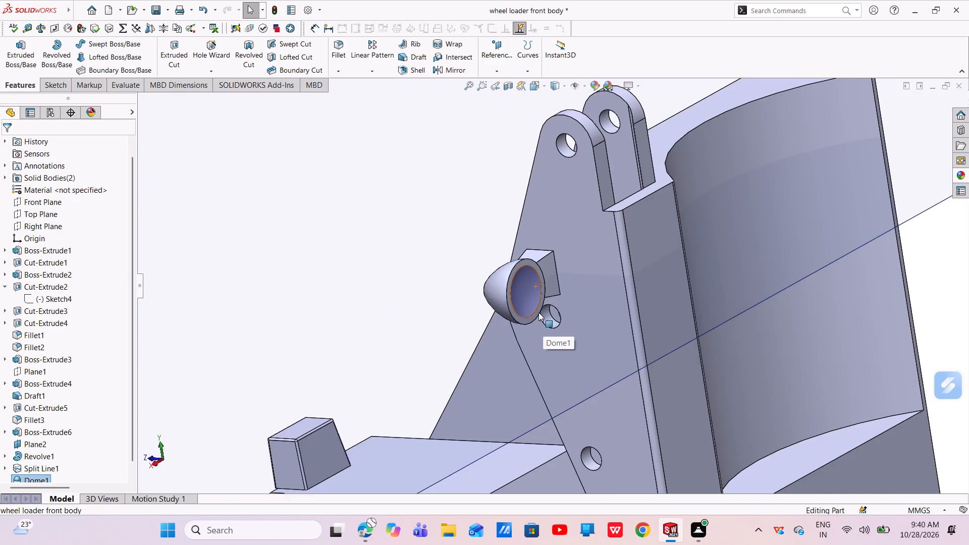
{"action": "middle_click_drag", "start_coordinate": [532, 307], "coordinate": [511, 308]}
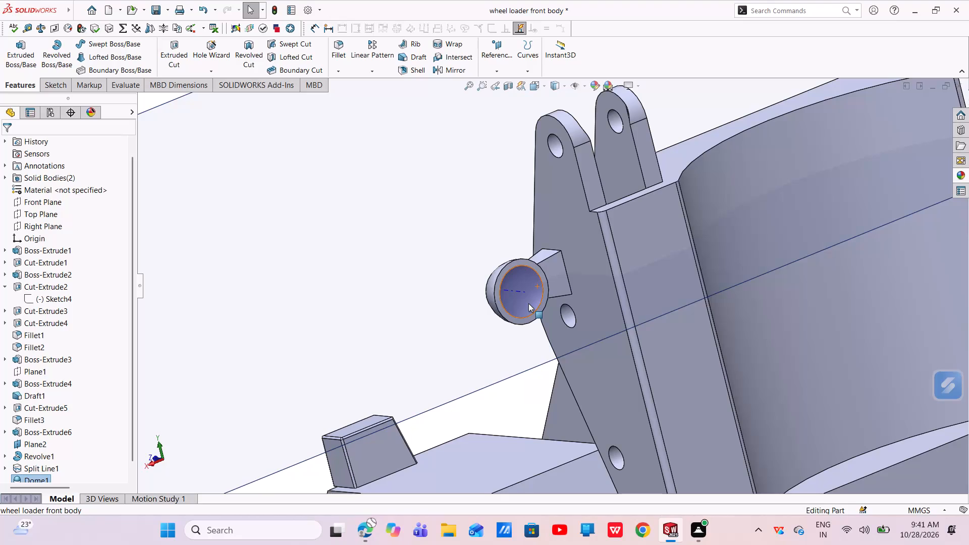
{"action": "scroll", "coordinate": [580, 326], "scroll_direction": "up", "scroll_amount": 10}
{"action": "left_click", "coordinate": [702, 238]}
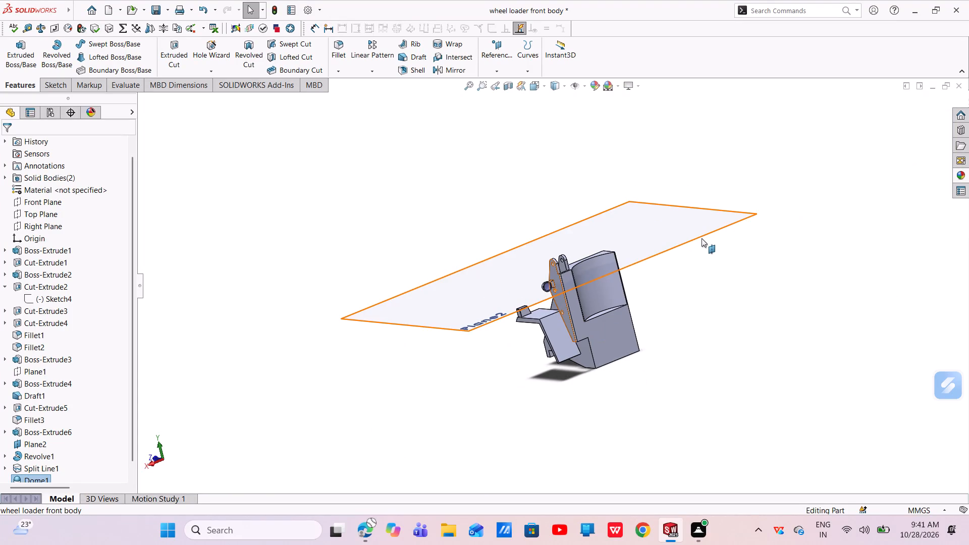
{"action": "left_click", "coordinate": [766, 210]}
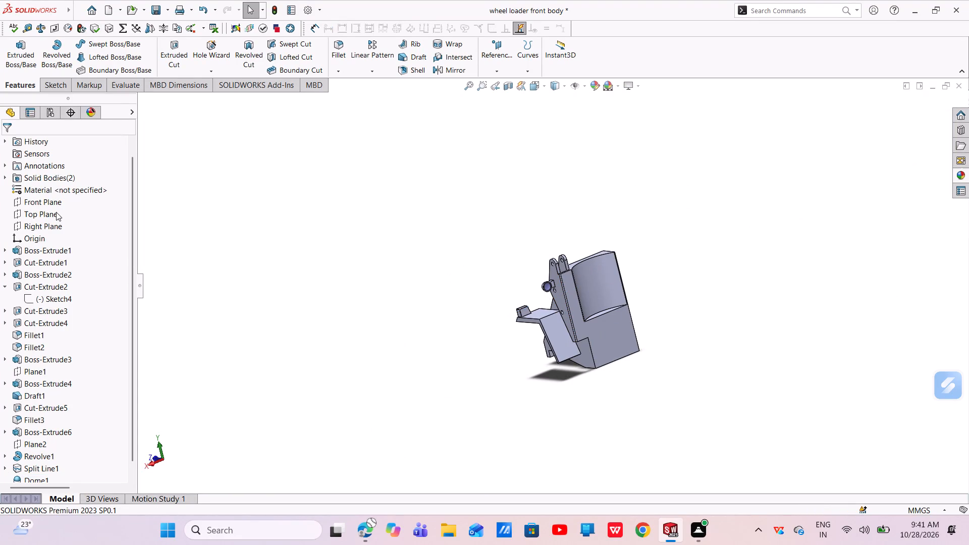
Mirror the main loader body about the Right Plane as a body mirror, without merging solids.
{"action": "left_click", "coordinate": [45, 226]}
{"action": "middle_click_drag", "start_coordinate": [621, 342], "coordinate": [586, 349]}
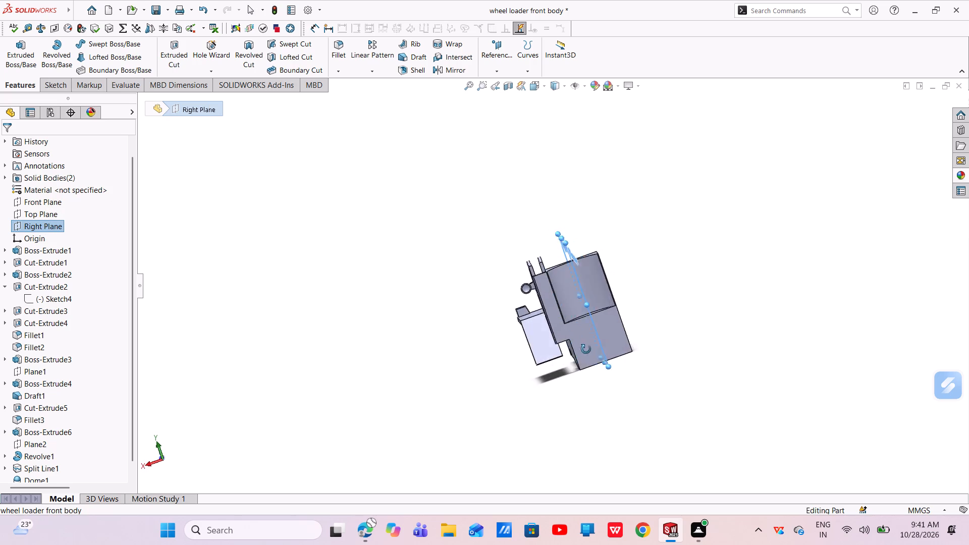
{"action": "middle_click_drag", "start_coordinate": [586, 349], "coordinate": [592, 387]}
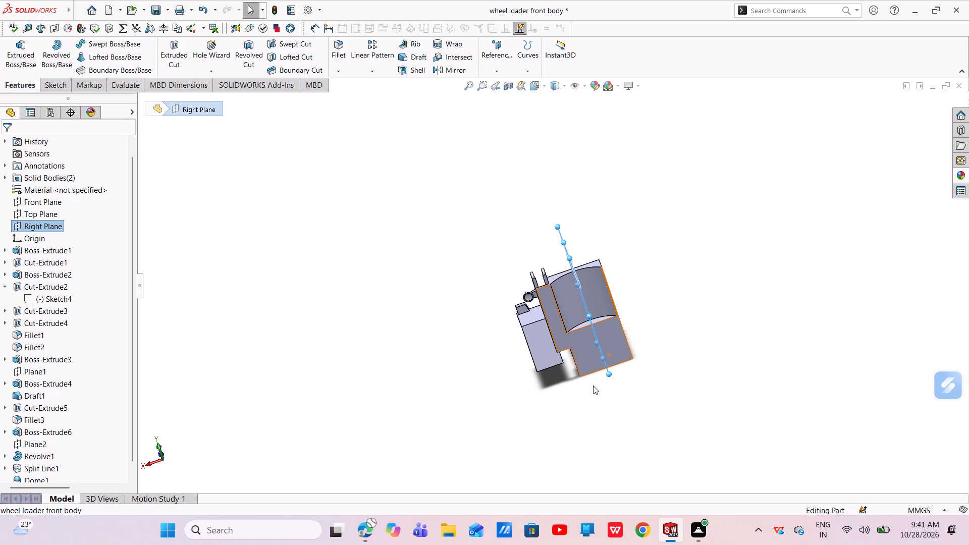
{"action": "left_click", "coordinate": [449, 68]}
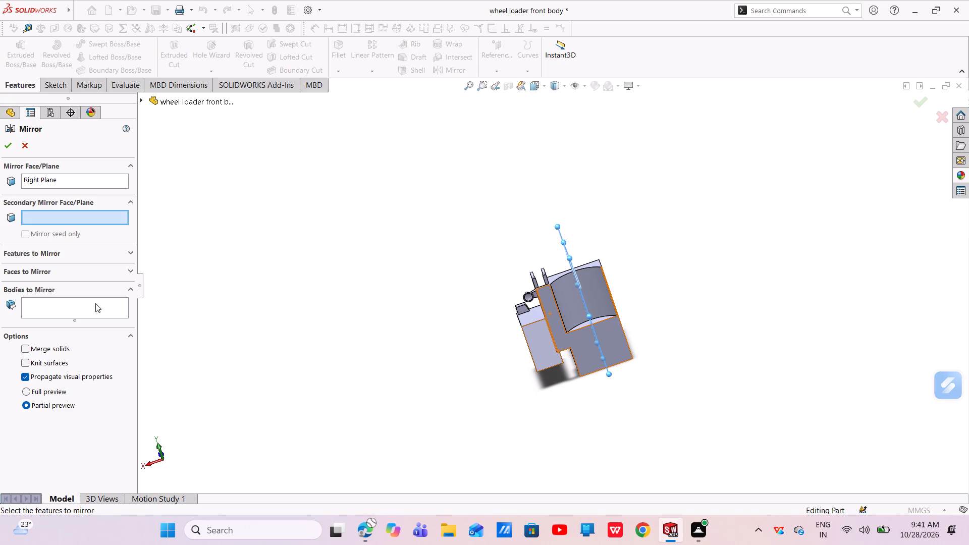
{"action": "left_click", "coordinate": [96, 302]}
{"action": "left_click", "coordinate": [532, 328]}
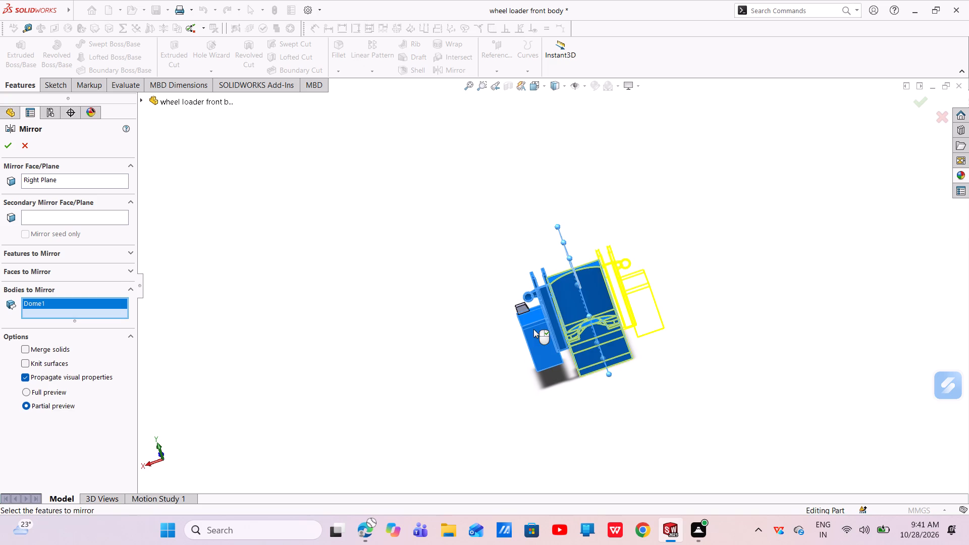
{"action": "left_click", "coordinate": [1, 149]}
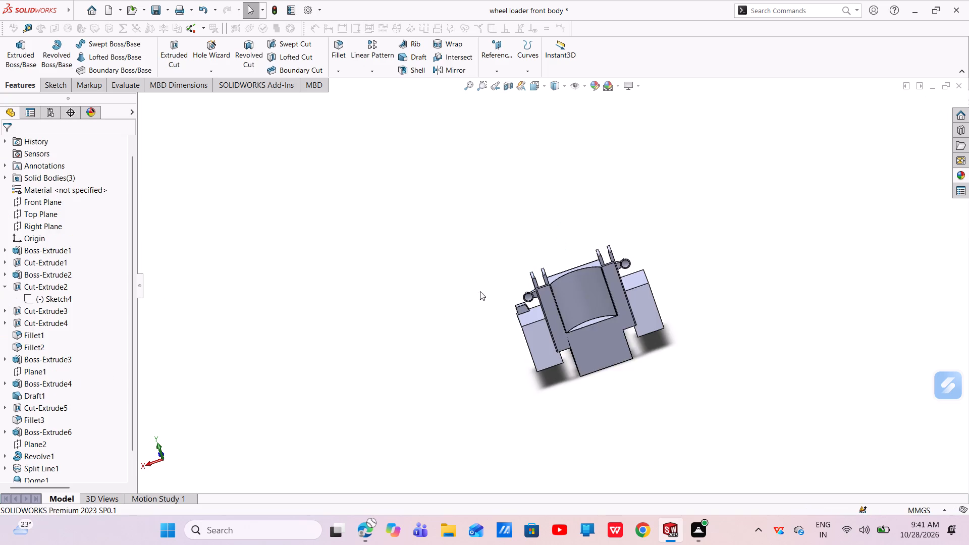
Examine the mirrored loader body from the front, back and sides, checking both side platforms and lamps.
{"action": "scroll", "coordinate": [606, 272], "scroll_direction": "down", "scroll_amount": 7}
{"action": "scroll", "coordinate": [627, 378], "scroll_direction": "up", "scroll_amount": 5}
{"action": "middle_click_drag", "start_coordinate": [618, 377], "coordinate": [675, 313]}
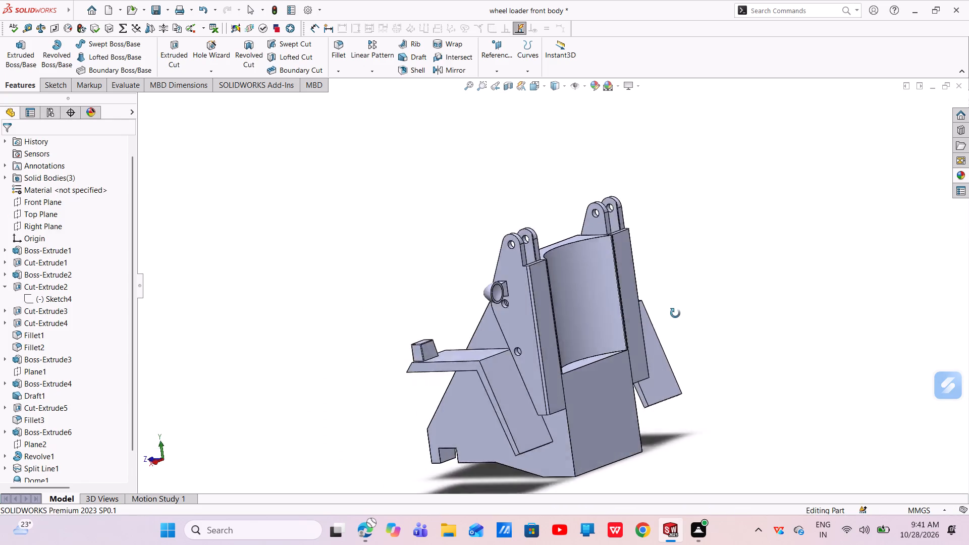
{"action": "middle_click_drag", "start_coordinate": [675, 313], "coordinate": [774, 387]}
{"action": "scroll", "coordinate": [702, 355], "scroll_direction": "down", "scroll_amount": 3}
{"action": "scroll", "coordinate": [702, 355], "scroll_direction": "up", "scroll_amount": 3}
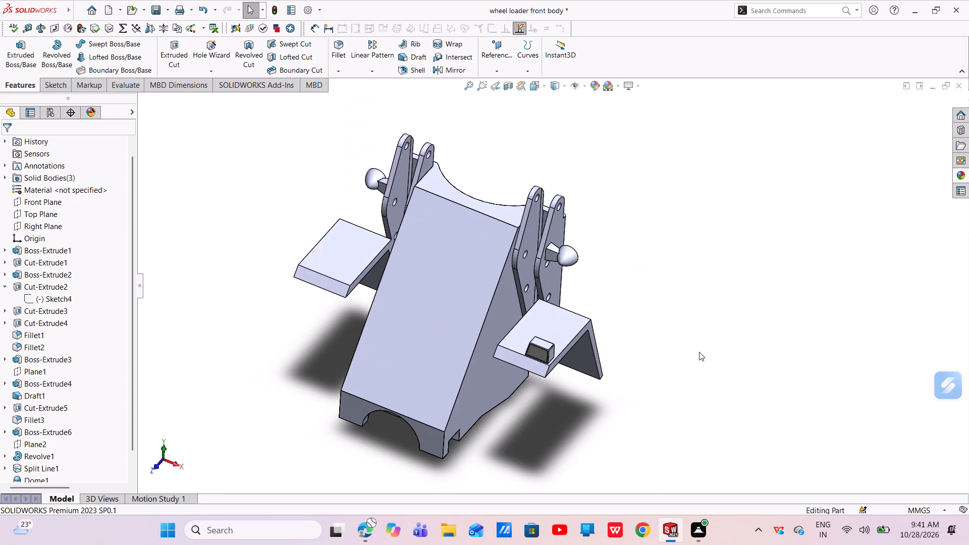
{"action": "middle_click_drag", "start_coordinate": [687, 354], "coordinate": [513, 485]}
{"action": "scroll", "coordinate": [451, 366], "scroll_direction": "up", "scroll_amount": 3}
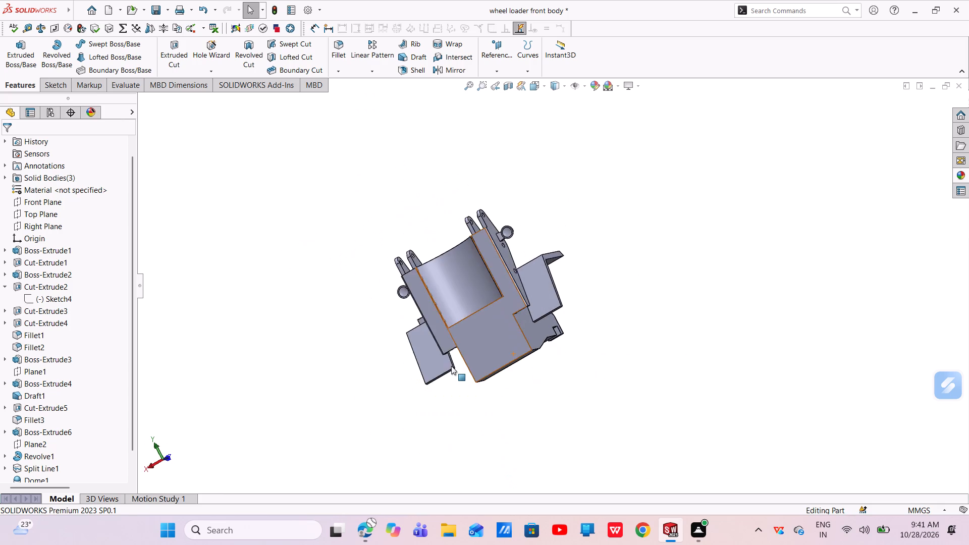
{"action": "scroll", "coordinate": [451, 366], "scroll_direction": "up", "scroll_amount": 1}
{"action": "middle_click_drag", "start_coordinate": [457, 366], "coordinate": [570, 345]}
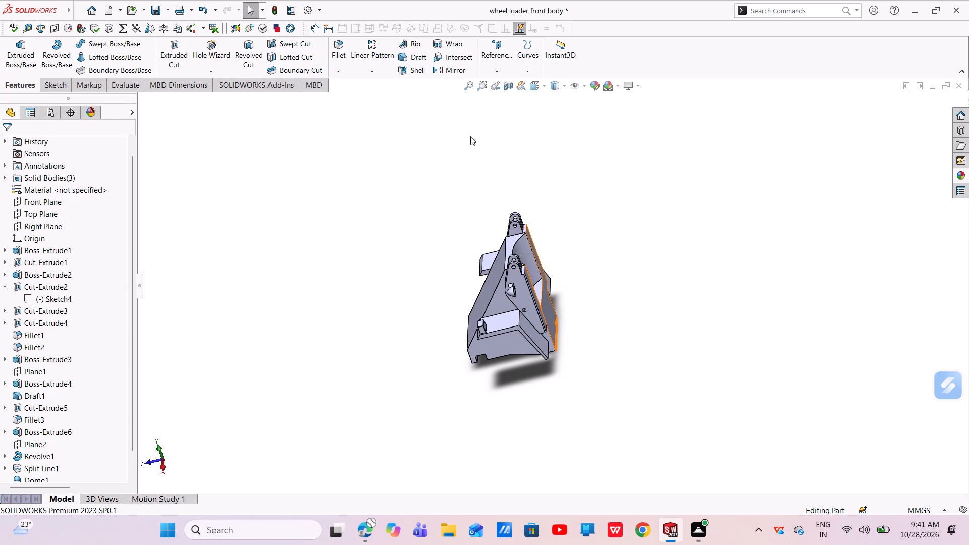
{"action": "scroll", "coordinate": [591, 365], "scroll_direction": "down", "scroll_amount": 4}
{"action": "middle_click_drag", "start_coordinate": [517, 351], "coordinate": [621, 297]}
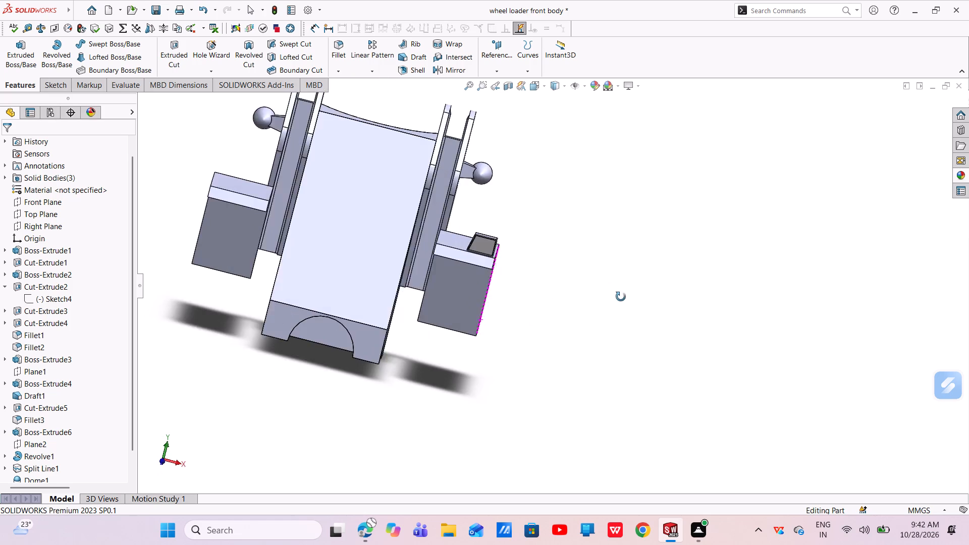
{"action": "middle_click_drag", "start_coordinate": [621, 297], "coordinate": [623, 299]}
{"action": "scroll", "coordinate": [310, 262], "scroll_direction": "up", "scroll_amount": 3}
{"action": "scroll", "coordinate": [333, 210], "scroll_direction": "down", "scroll_amount": 3}
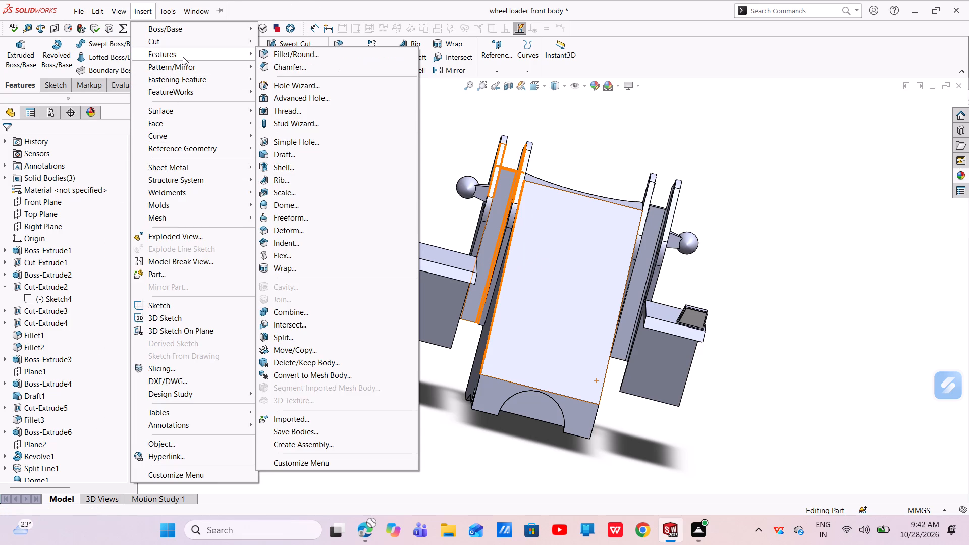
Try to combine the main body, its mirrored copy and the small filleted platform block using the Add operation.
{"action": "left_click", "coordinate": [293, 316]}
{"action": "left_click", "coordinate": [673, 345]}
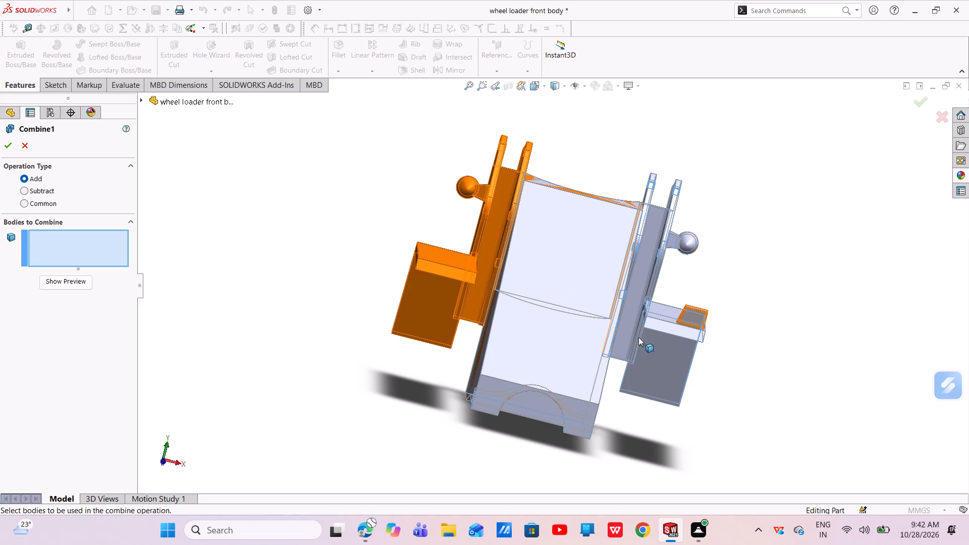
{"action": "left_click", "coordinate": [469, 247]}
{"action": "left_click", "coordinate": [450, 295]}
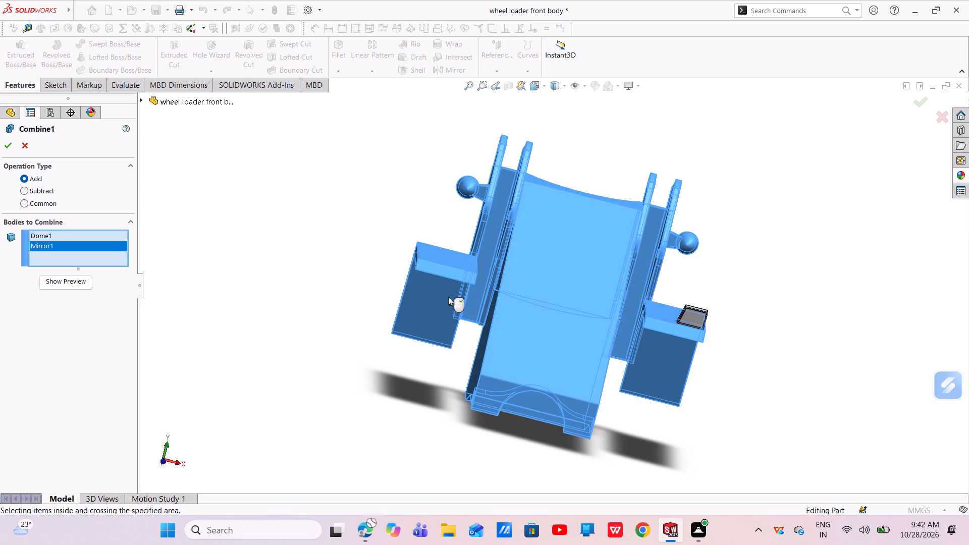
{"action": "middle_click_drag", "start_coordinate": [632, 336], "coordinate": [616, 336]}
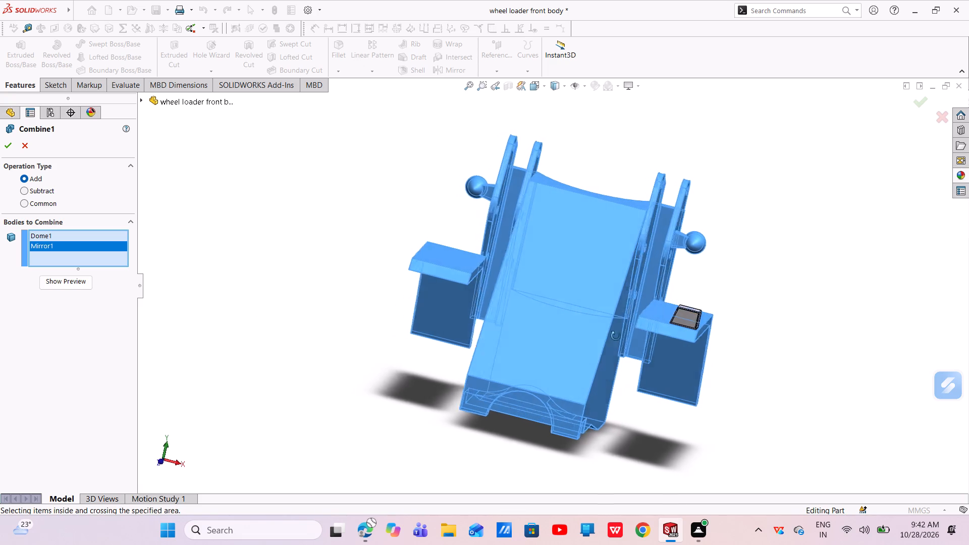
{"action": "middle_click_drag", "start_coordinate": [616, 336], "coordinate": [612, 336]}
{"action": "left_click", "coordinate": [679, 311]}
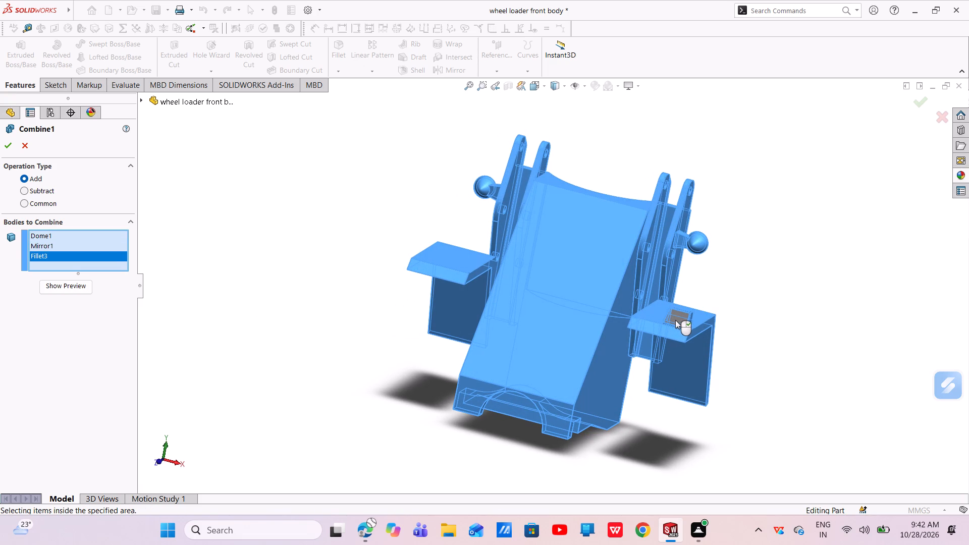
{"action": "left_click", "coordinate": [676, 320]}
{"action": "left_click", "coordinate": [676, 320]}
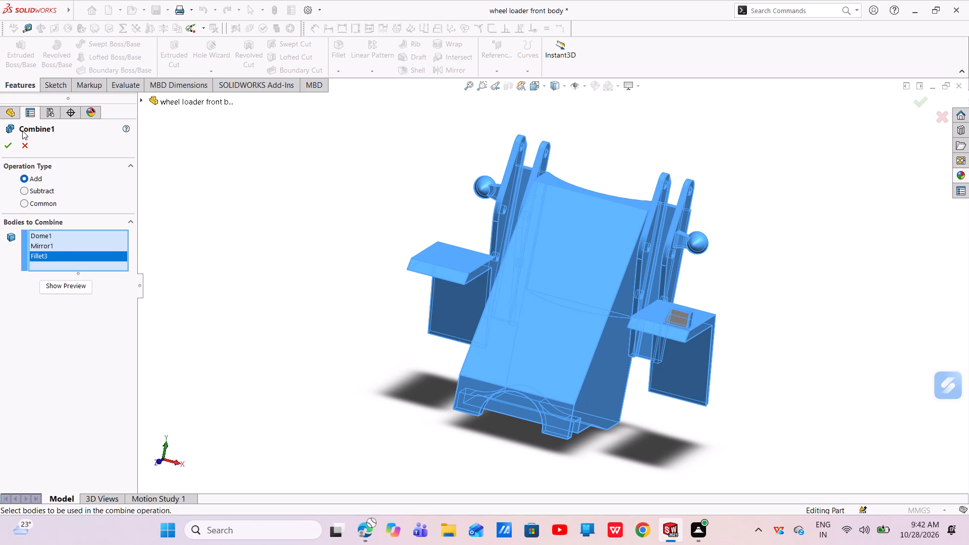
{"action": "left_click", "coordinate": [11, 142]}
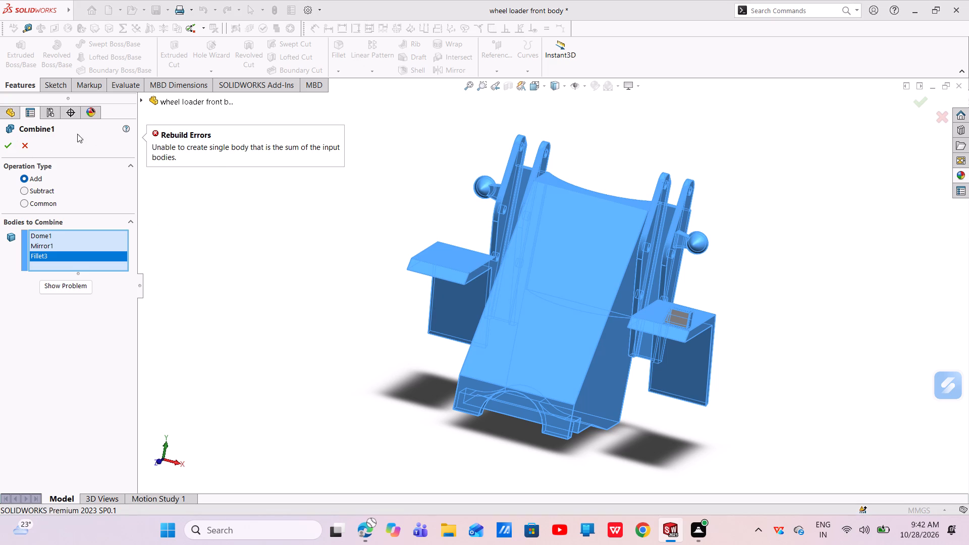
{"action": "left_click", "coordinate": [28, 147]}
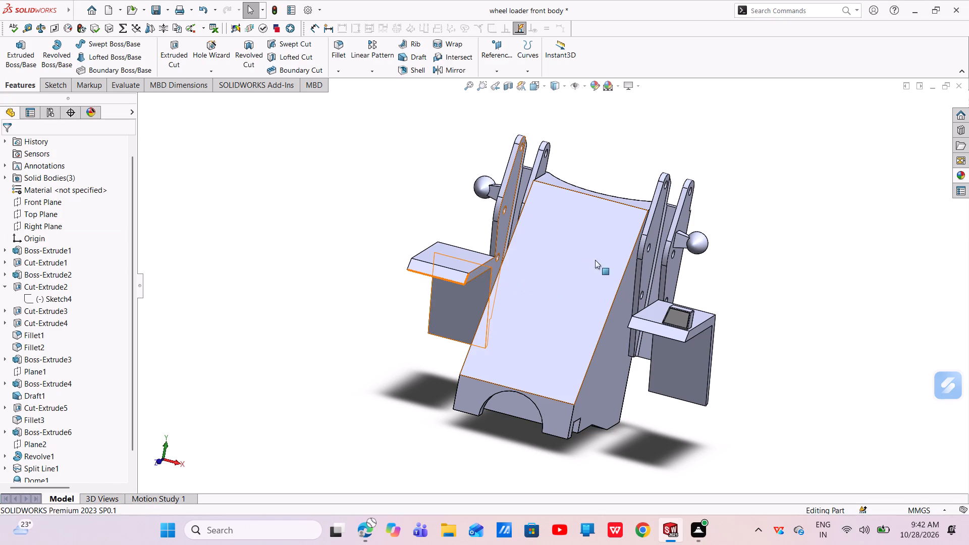
Mirror only the small filleted platform block as a body about the Right Plane onto the opposite platform, without merging solids.
{"action": "left_click", "coordinate": [454, 70]}
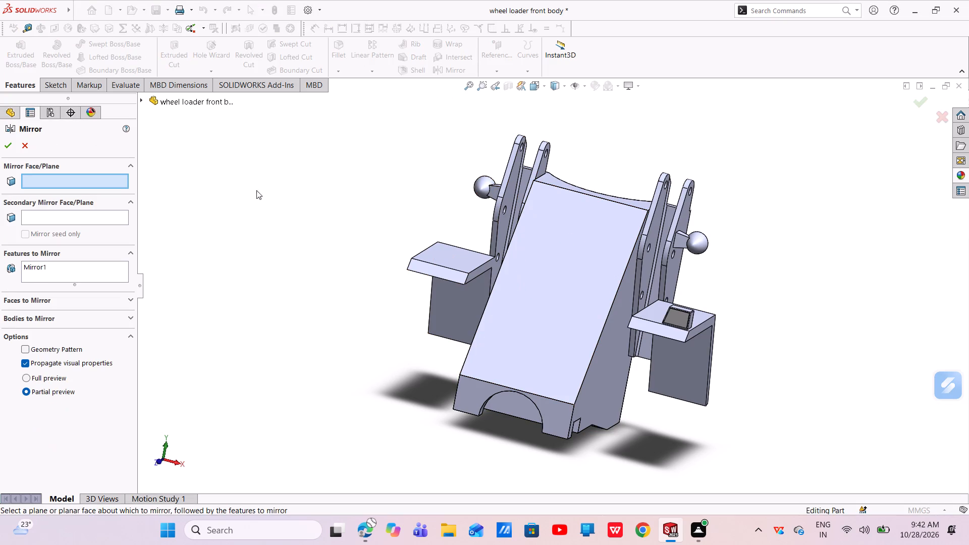
{"action": "left_click", "coordinate": [160, 101]}
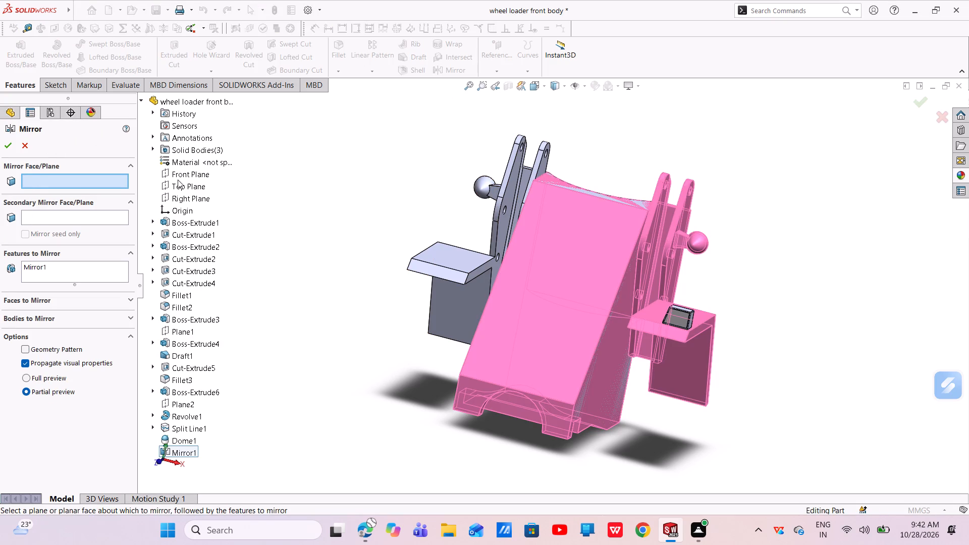
{"action": "left_click", "coordinate": [185, 197]}
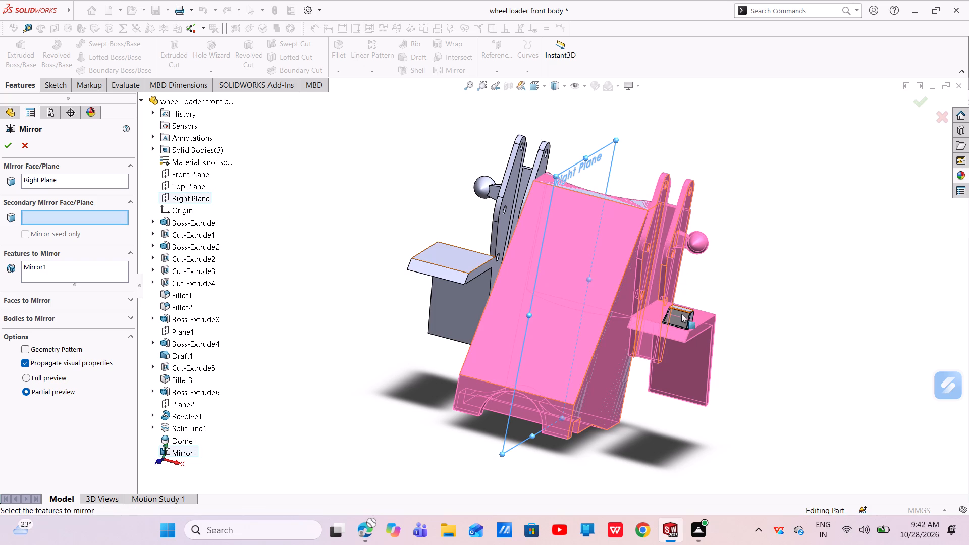
{"action": "left_click", "coordinate": [681, 314]}
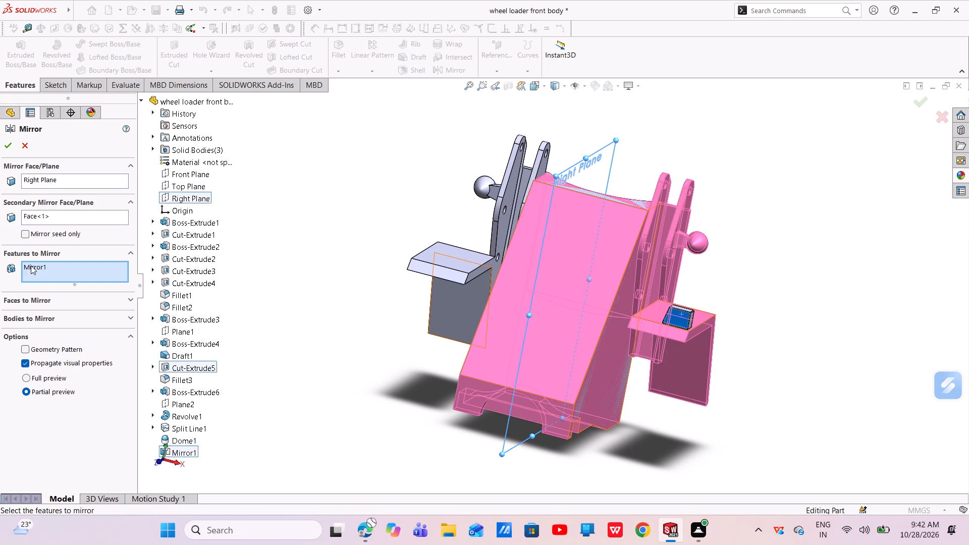
{"action": "left_click", "coordinate": [31, 265]}
{"action": "right_click", "coordinate": [32, 265]}
{"action": "left_click", "coordinate": [59, 284]}
{"action": "left_click", "coordinate": [43, 213]}
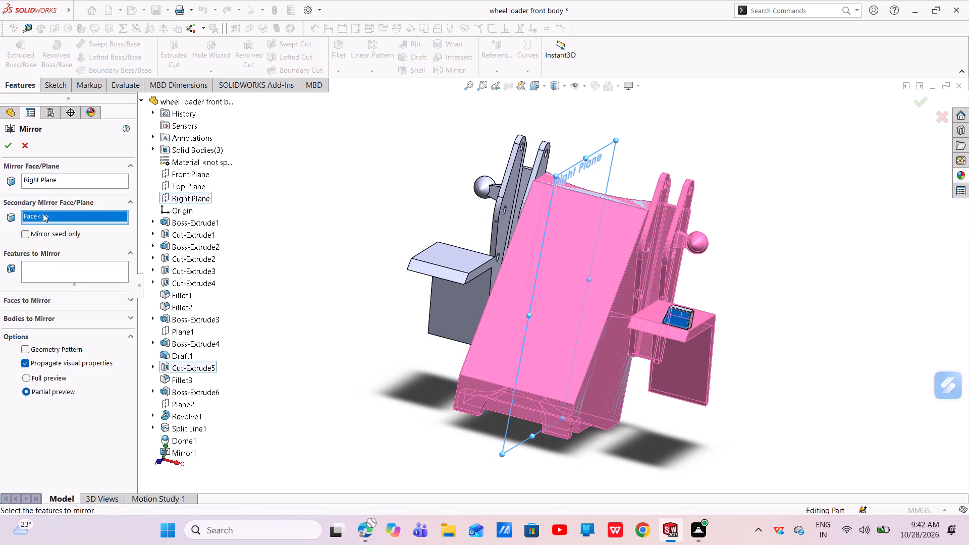
{"action": "right_click", "coordinate": [43, 213]}
{"action": "left_click", "coordinate": [87, 233]}
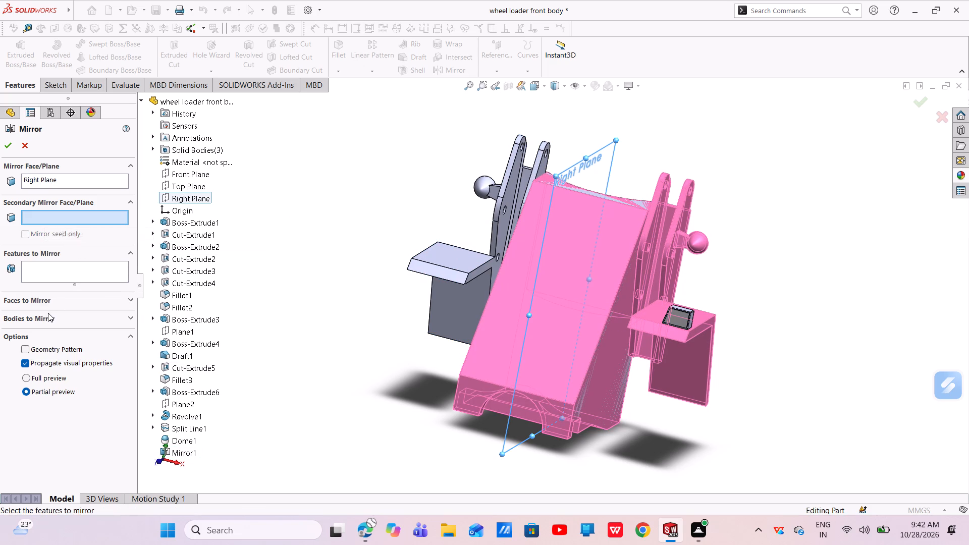
{"action": "left_click", "coordinate": [48, 314]}
{"action": "left_click", "coordinate": [51, 304]}
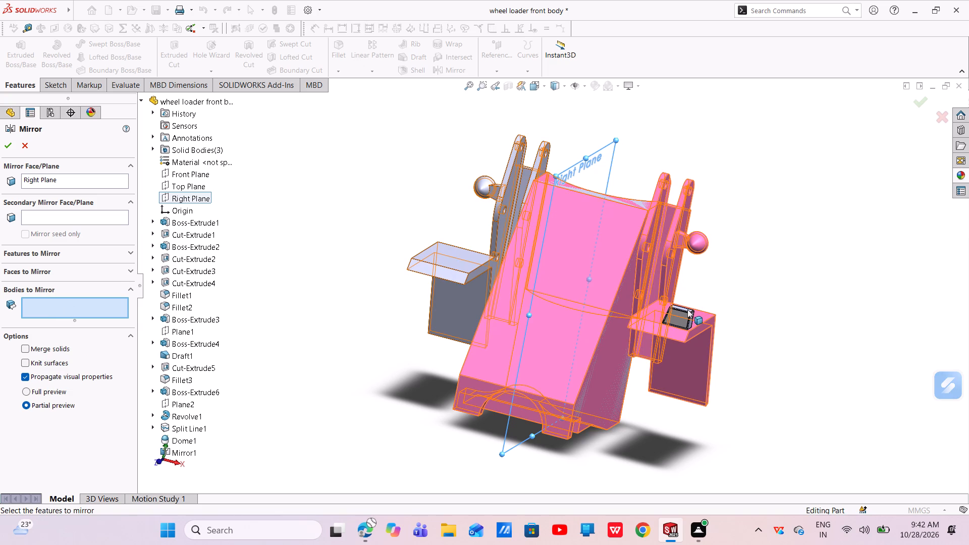
{"action": "left_click", "coordinate": [687, 311]}
{"action": "left_click", "coordinate": [11, 143]}
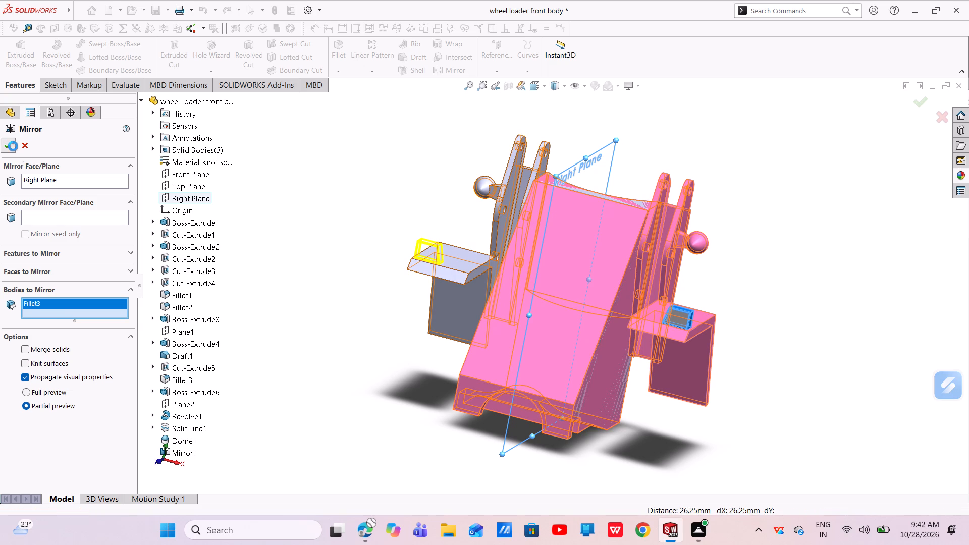
{"action": "key", "text": "Escape"}
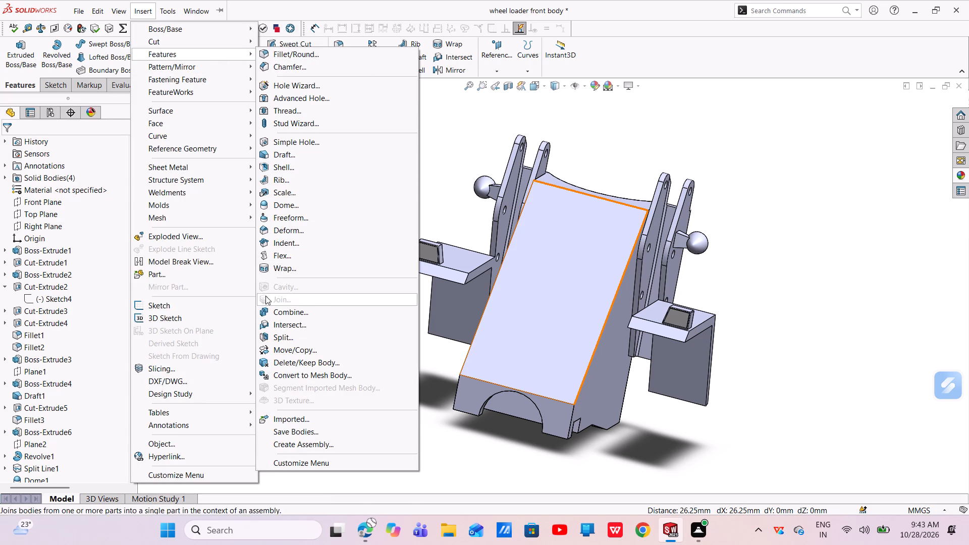
Try to combine the main body, its mirrored copy and both small platform blocks using the Add operation.
{"action": "left_click", "coordinate": [289, 313]}
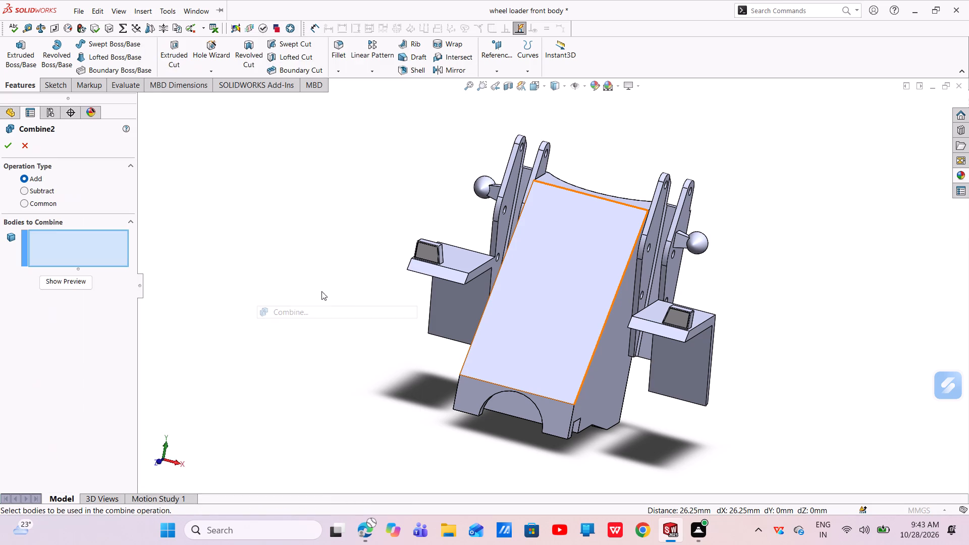
{"action": "left_click", "coordinate": [682, 326]}
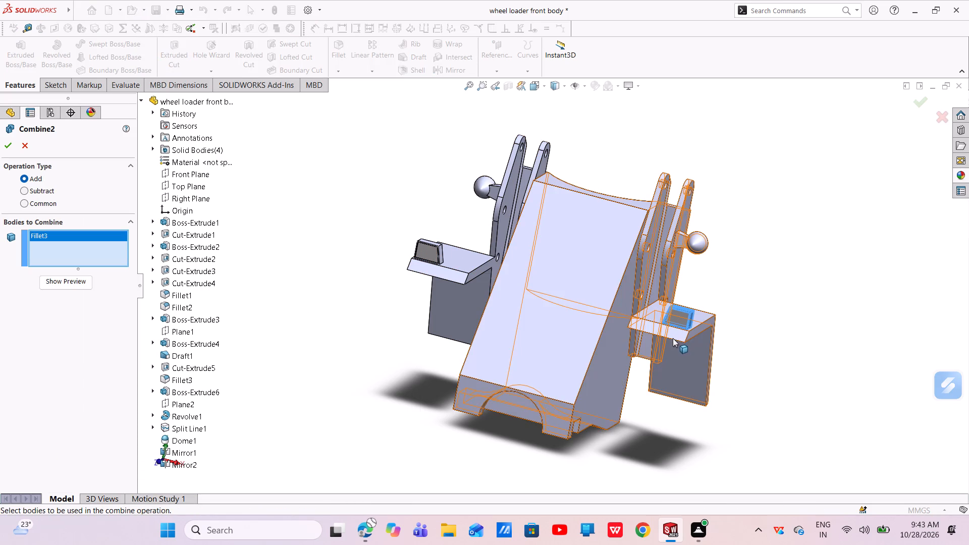
{"action": "left_click", "coordinate": [672, 339]}
{"action": "left_click", "coordinate": [442, 282]}
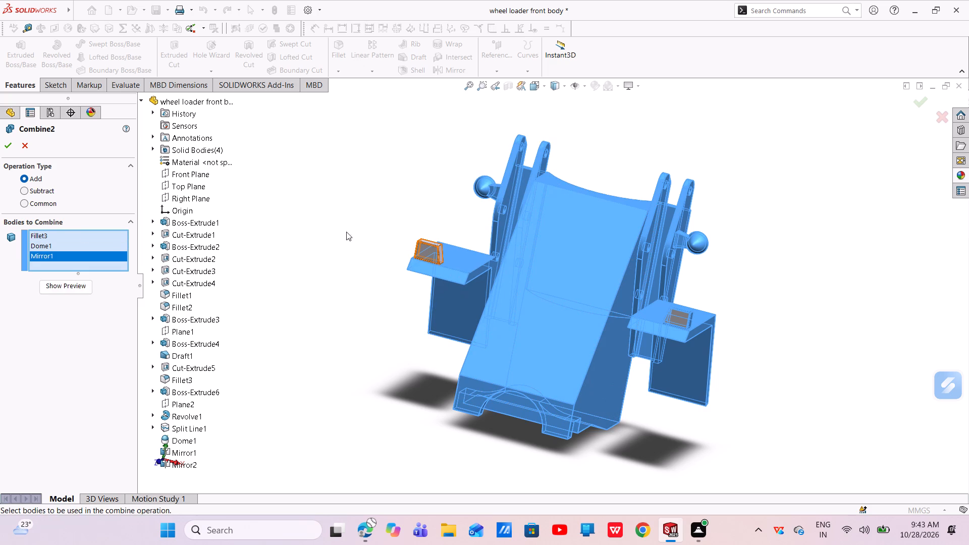
{"action": "left_click", "coordinate": [6, 146]}
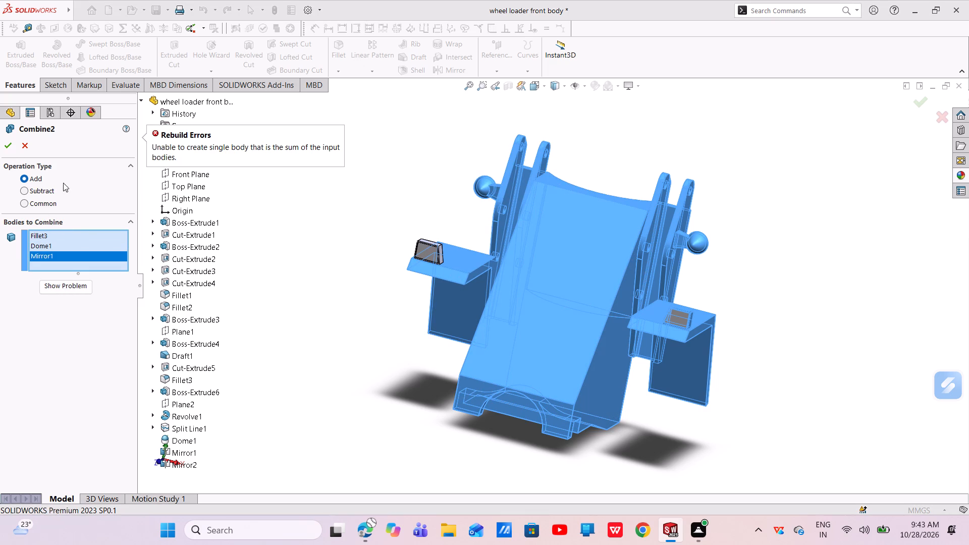
{"action": "left_click", "coordinate": [426, 247]}
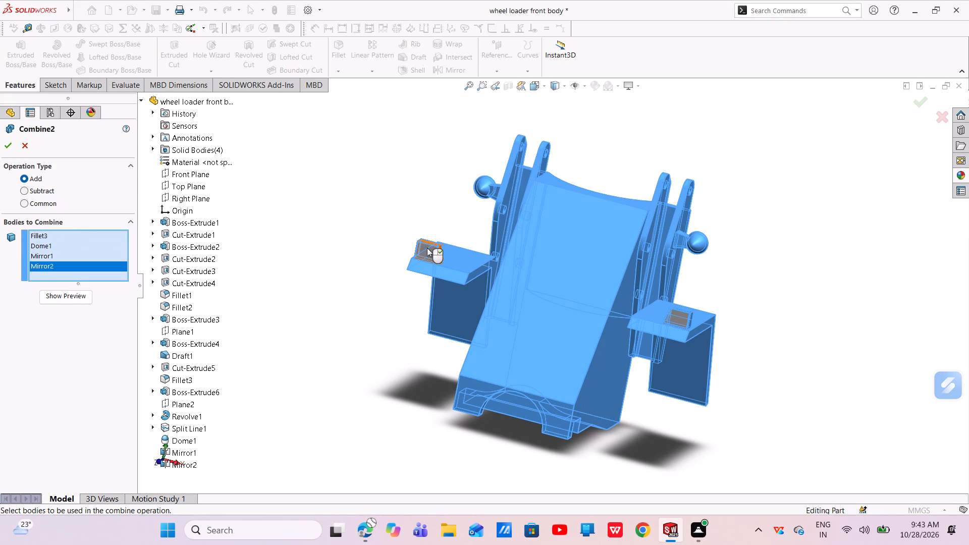
{"action": "left_click", "coordinate": [10, 147]}
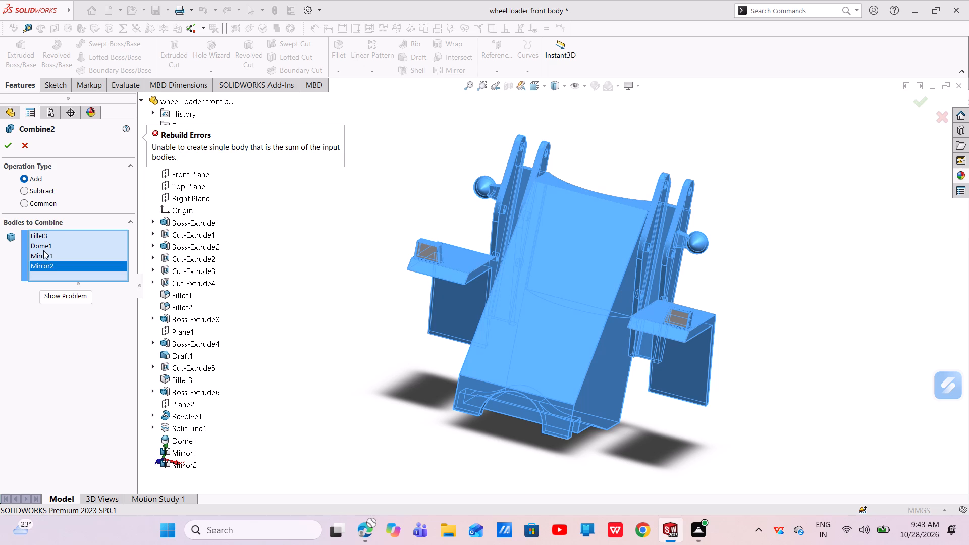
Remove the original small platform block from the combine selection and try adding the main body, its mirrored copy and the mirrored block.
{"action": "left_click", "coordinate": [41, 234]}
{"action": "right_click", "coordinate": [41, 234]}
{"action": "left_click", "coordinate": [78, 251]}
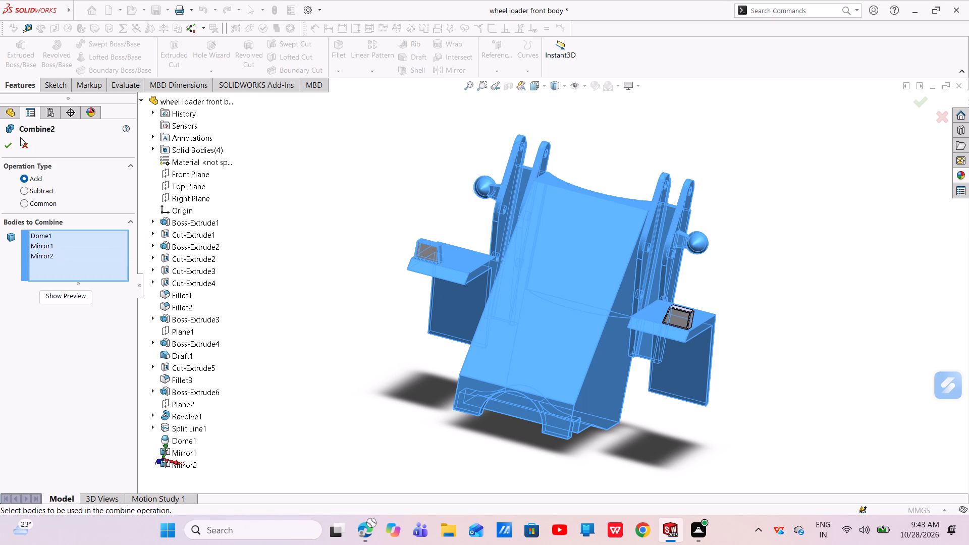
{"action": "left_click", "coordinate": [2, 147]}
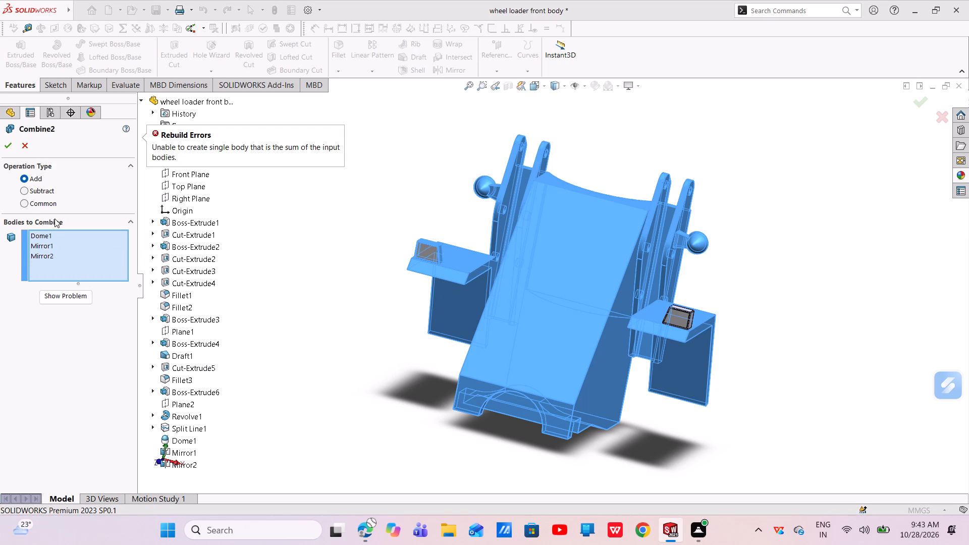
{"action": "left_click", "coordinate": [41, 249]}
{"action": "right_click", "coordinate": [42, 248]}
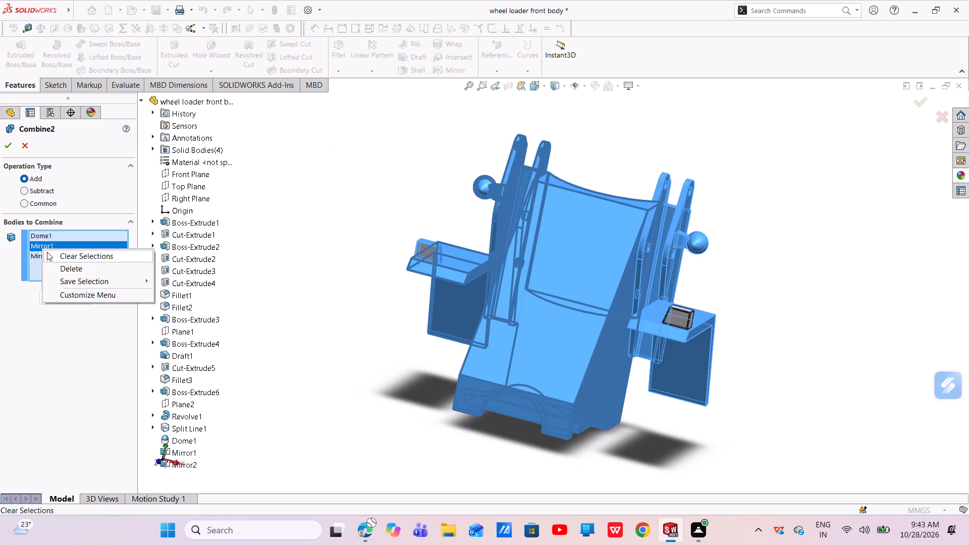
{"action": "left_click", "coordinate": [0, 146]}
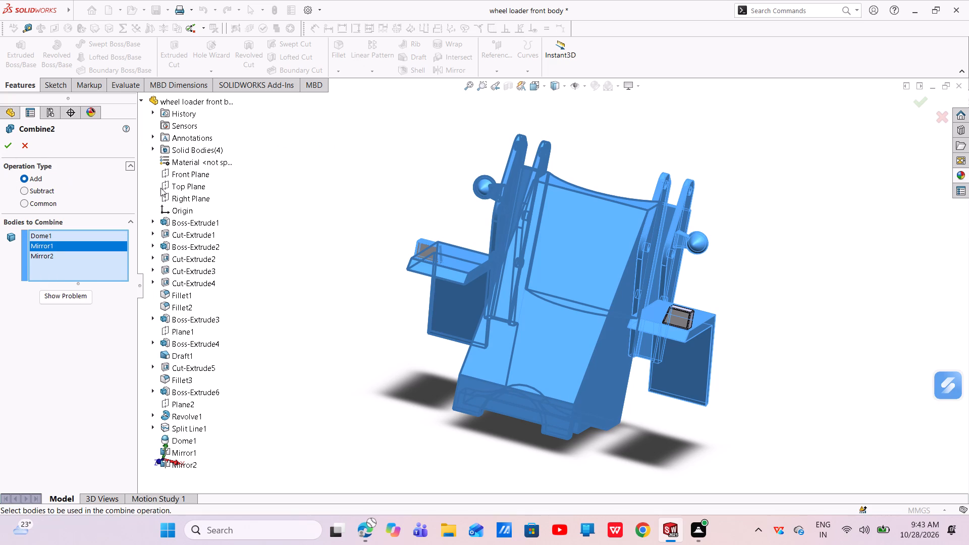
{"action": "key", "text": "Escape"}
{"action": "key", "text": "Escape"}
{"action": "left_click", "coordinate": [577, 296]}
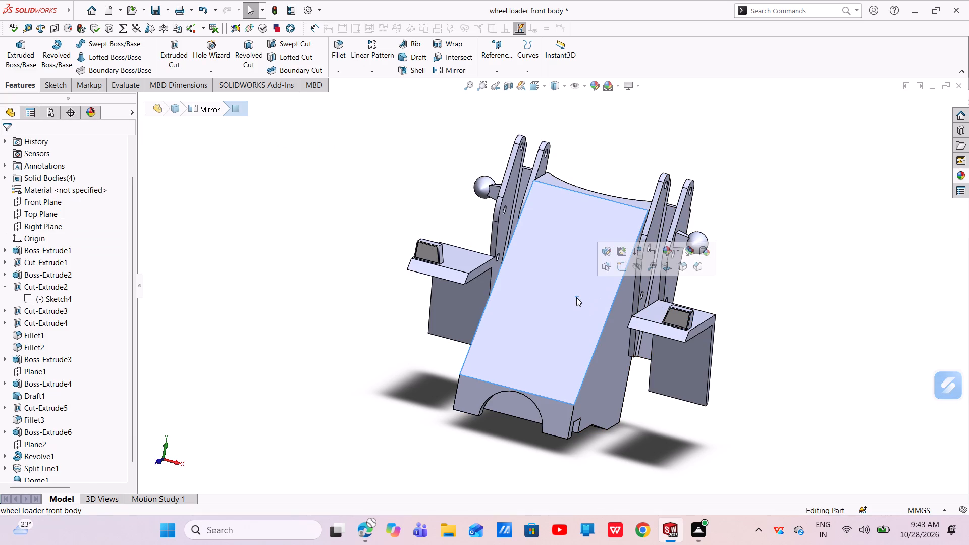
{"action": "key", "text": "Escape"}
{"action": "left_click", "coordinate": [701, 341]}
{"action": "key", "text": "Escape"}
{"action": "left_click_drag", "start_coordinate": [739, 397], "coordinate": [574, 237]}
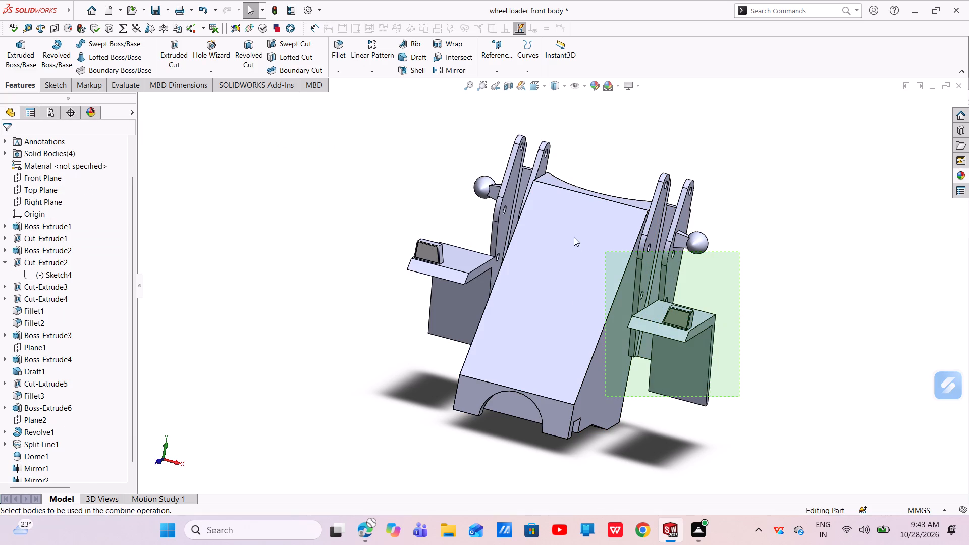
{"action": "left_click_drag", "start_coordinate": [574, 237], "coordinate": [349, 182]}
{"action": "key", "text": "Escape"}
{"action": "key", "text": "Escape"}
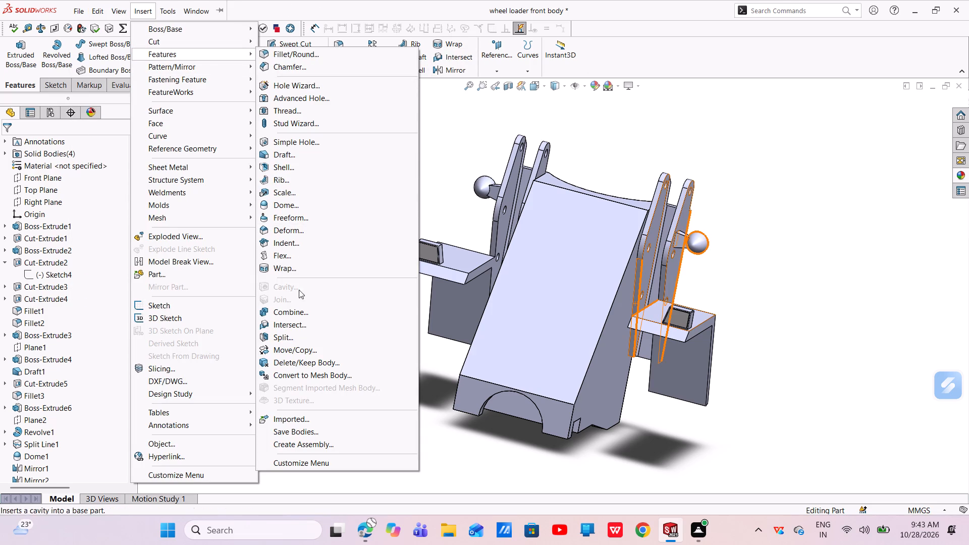
Combine only the main body and its mirrored copy using the Add operation, leaving both small platform blocks out.
{"action": "left_click", "coordinate": [296, 312]}
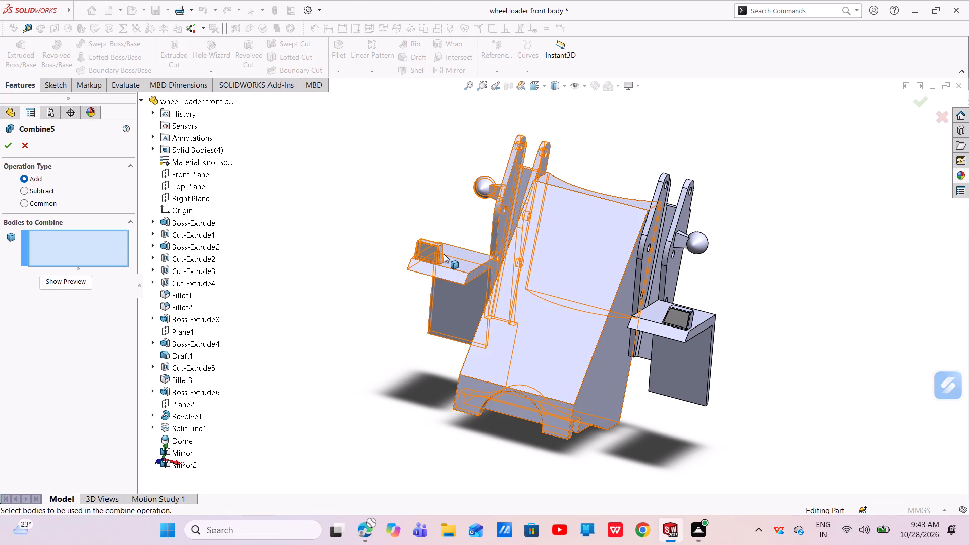
{"action": "left_click", "coordinate": [444, 254]}
{"action": "left_click", "coordinate": [551, 261]}
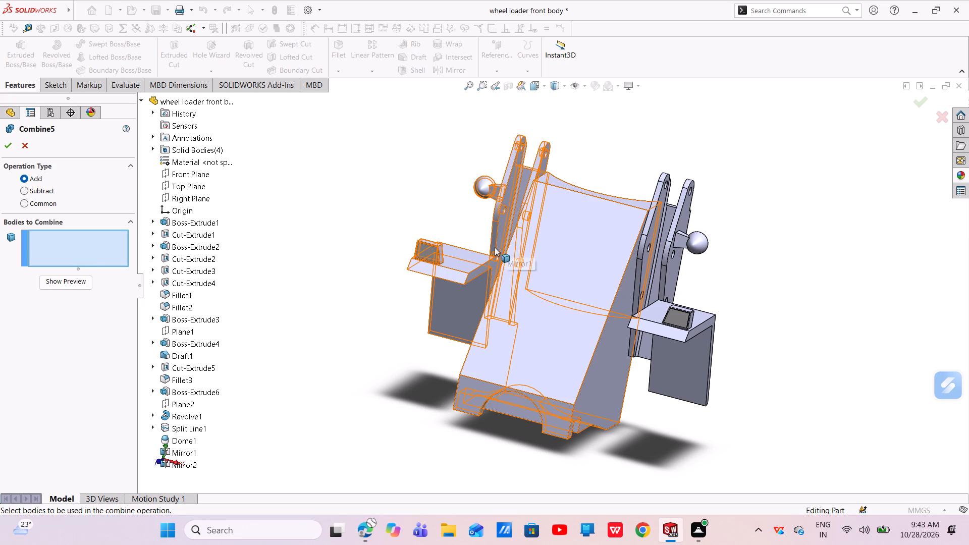
{"action": "left_click", "coordinate": [470, 259]}
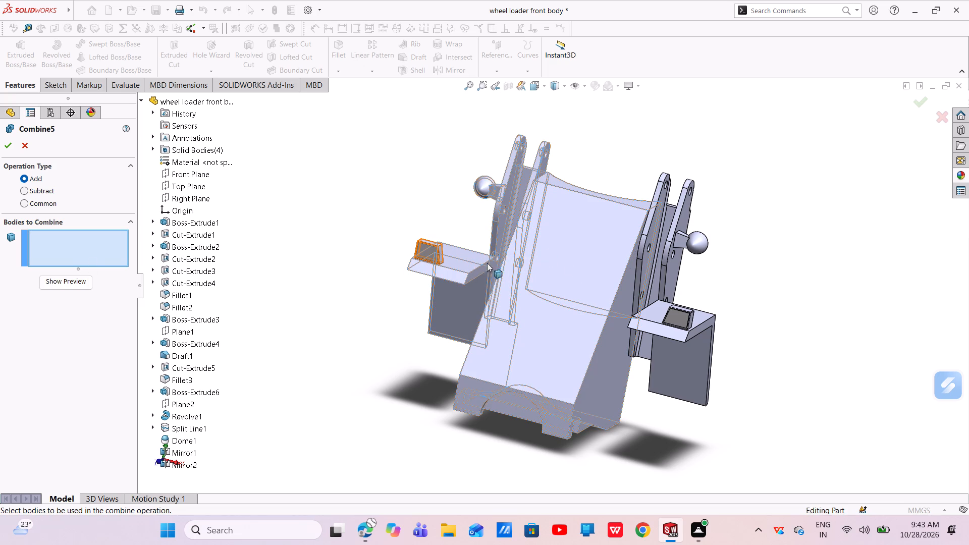
{"action": "left_click", "coordinate": [552, 280], "text": "ctrl"}
{"action": "left_click", "coordinate": [461, 275]}
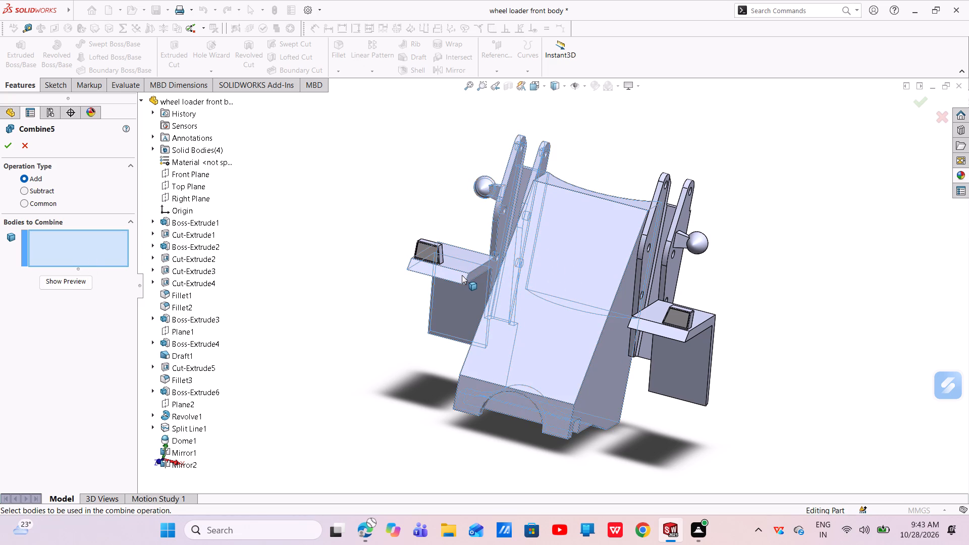
{"action": "left_click", "coordinate": [654, 328]}
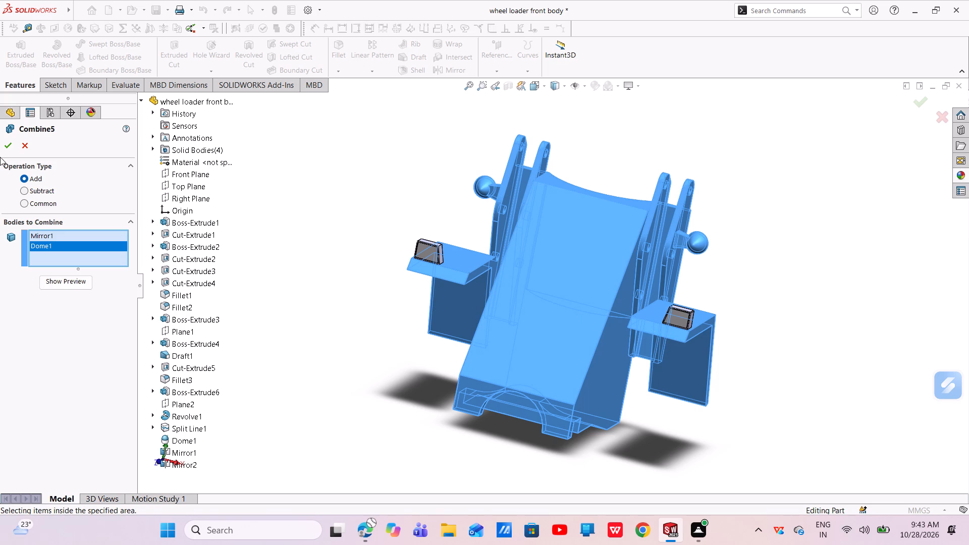
{"action": "left_click", "coordinate": [5, 150]}
Start a sketch on the flat rectangular underside face at the rear end of the combined loader body.
{"action": "scroll", "coordinate": [381, 240], "scroll_direction": "up", "scroll_amount": 5}
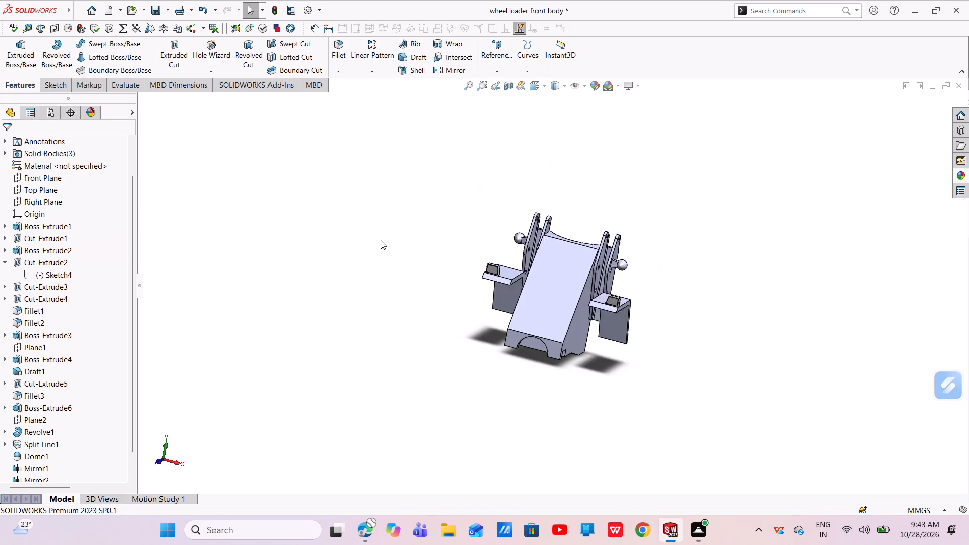
{"action": "middle_click_drag", "start_coordinate": [465, 280], "coordinate": [589, 267]}
{"action": "scroll", "coordinate": [580, 268], "scroll_direction": "down", "scroll_amount": 6}
{"action": "middle_click_drag", "start_coordinate": [552, 287], "coordinate": [483, 316]}
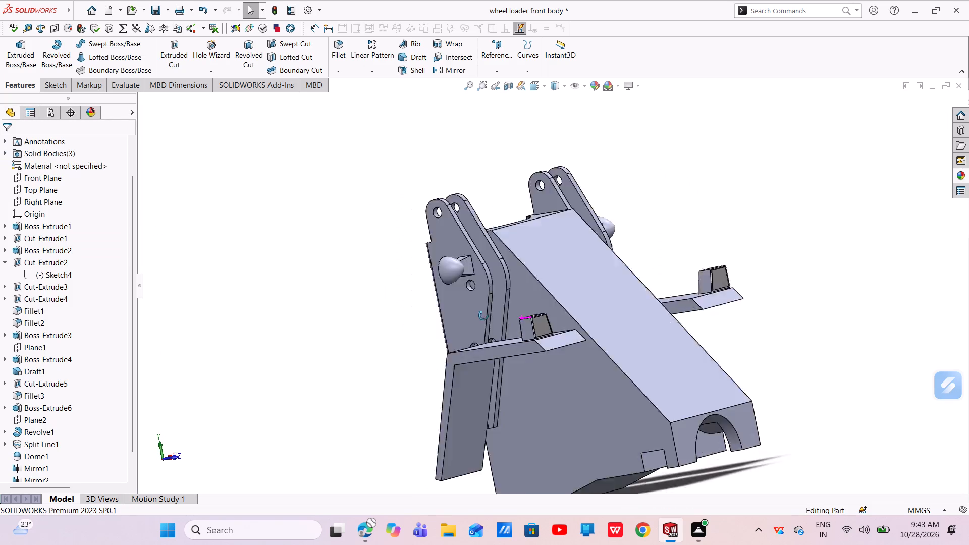
{"action": "middle_click_drag", "start_coordinate": [483, 316], "coordinate": [476, 325]}
{"action": "scroll", "coordinate": [741, 303], "scroll_direction": "up", "scroll_amount": 3}
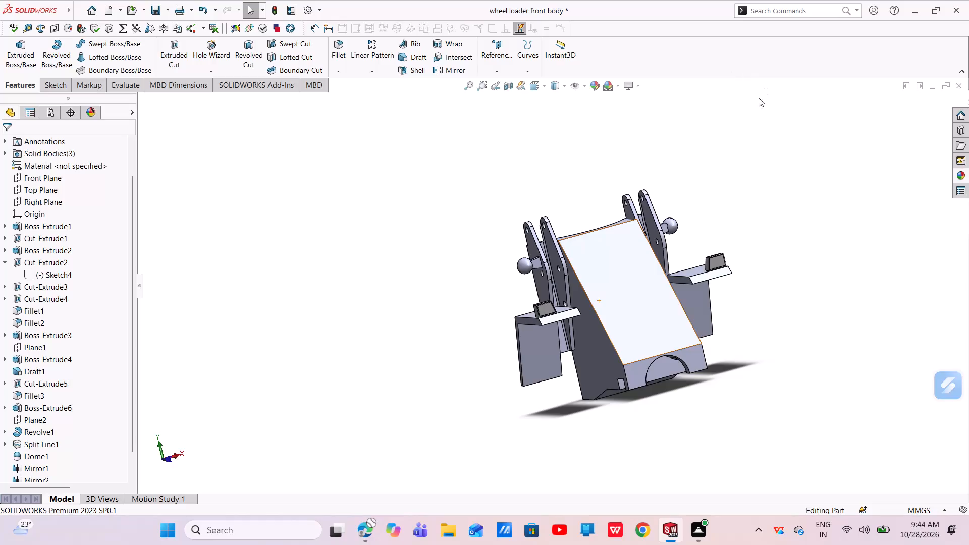
{"action": "middle_click_drag", "start_coordinate": [599, 406], "coordinate": [586, 212]}
{"action": "left_click", "coordinate": [644, 374]}
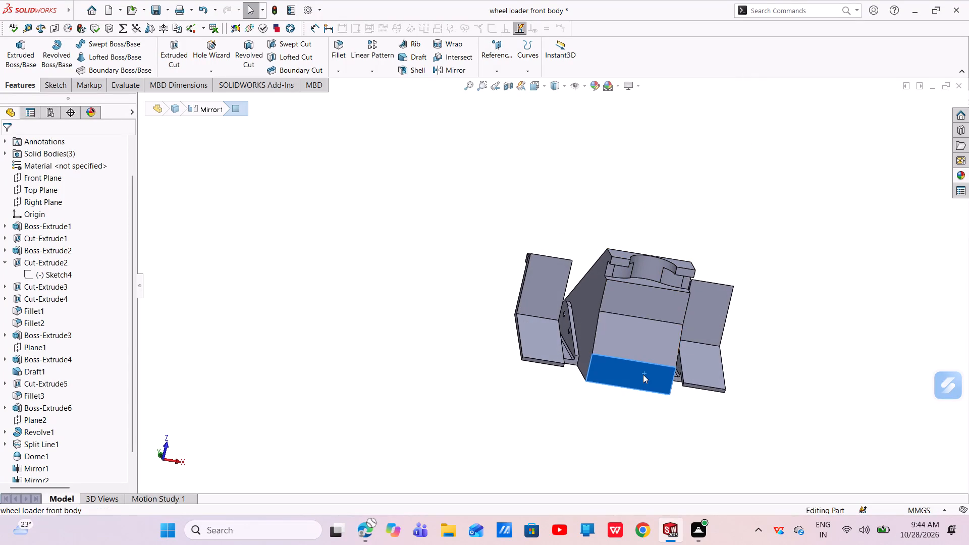
{"action": "left_click", "coordinate": [684, 348]}
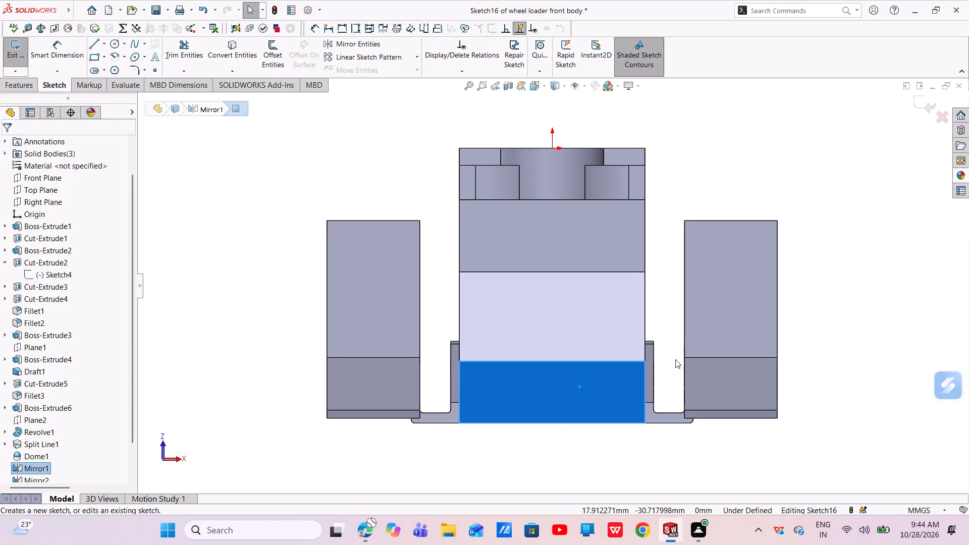
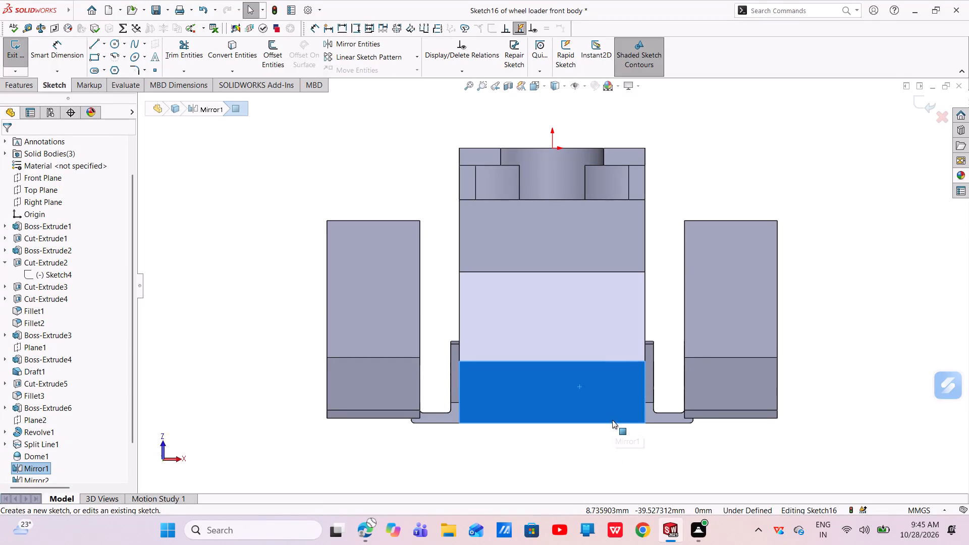
Convert the outer end edge of the selected underside face into a sketch line.
{"action": "left_click", "coordinate": [523, 424]}
{"action": "left_click", "coordinate": [509, 422]}
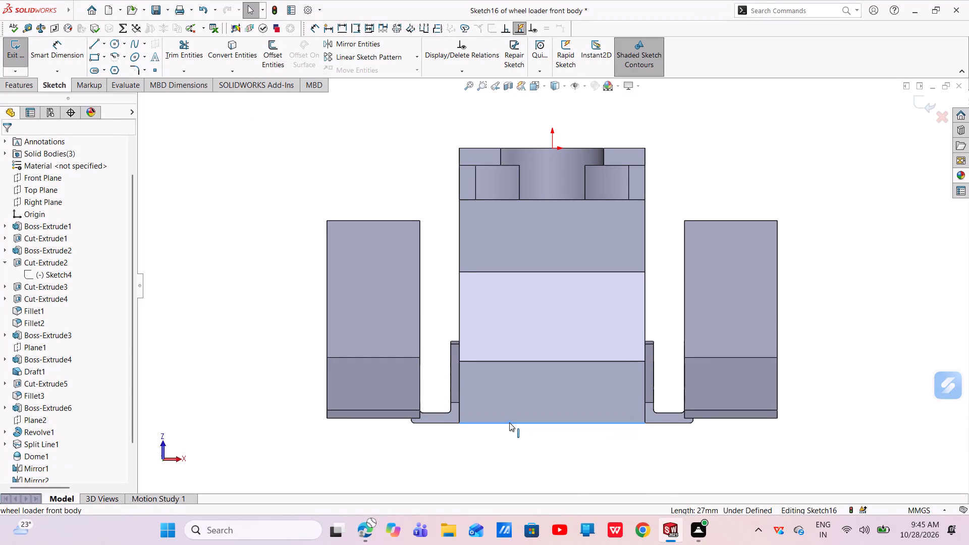
{"action": "left_click", "coordinate": [246, 60]}
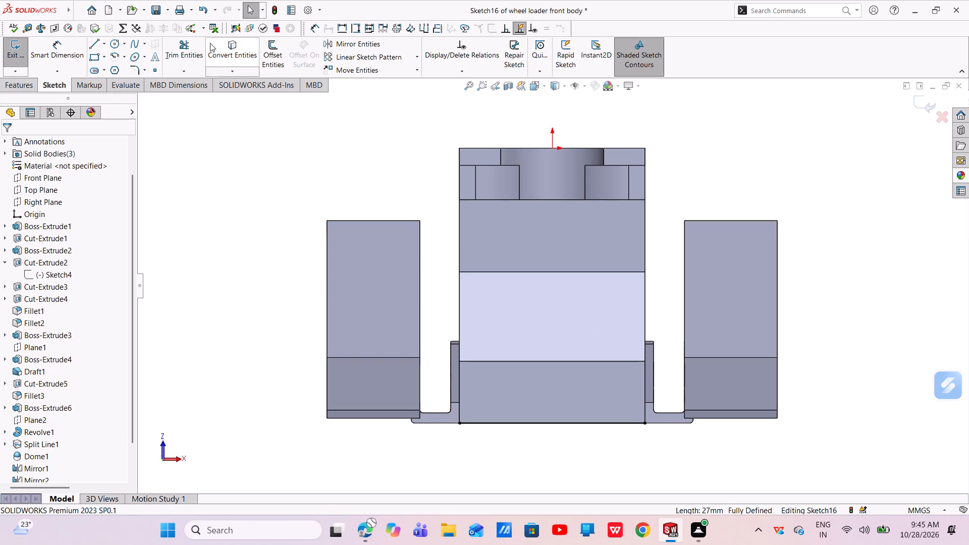
Sketch a vertical construction centerline about 27 mm long outward from the midpoint of the converted edge.
{"action": "left_click", "coordinate": [95, 45]}
{"action": "scroll", "coordinate": [566, 454], "scroll_direction": "up", "scroll_amount": 3}
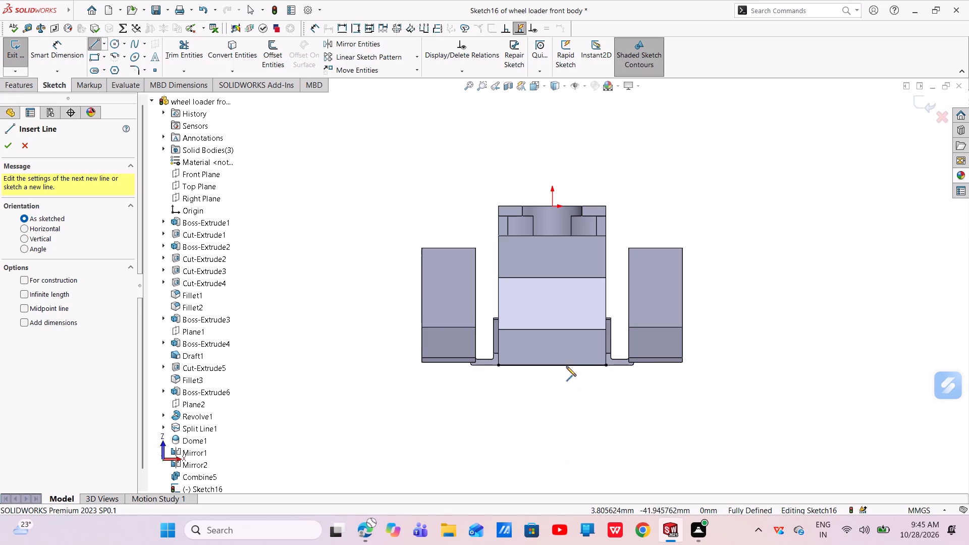
{"action": "left_click", "coordinate": [105, 42]}
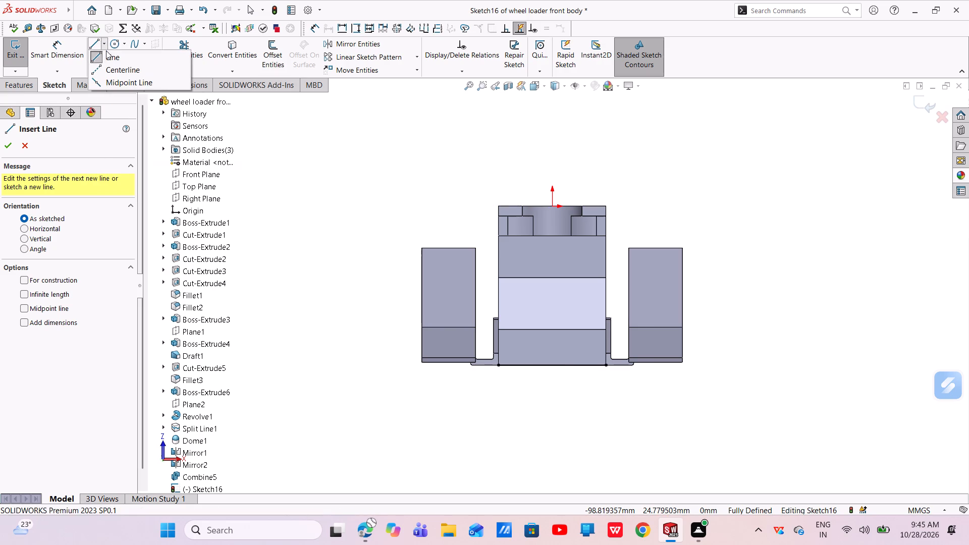
{"action": "left_click", "coordinate": [115, 68]}
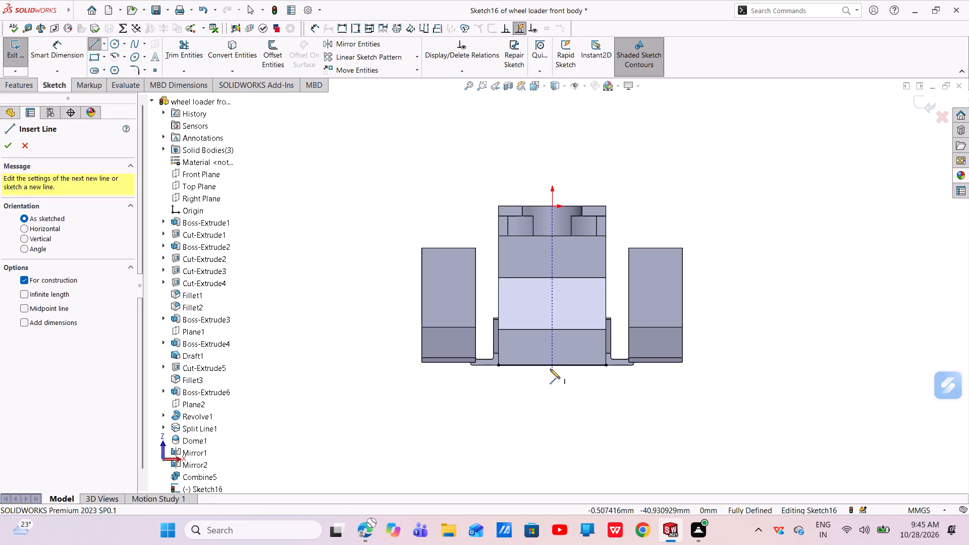
{"action": "left_click", "coordinate": [553, 365]}
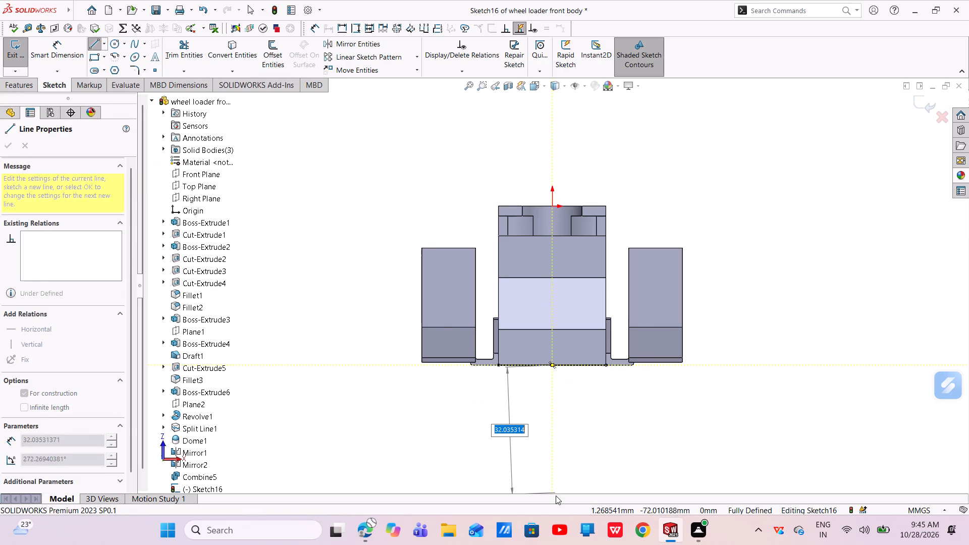
{"action": "scroll", "coordinate": [556, 475], "scroll_direction": "up", "scroll_amount": 2}
{"action": "left_click", "coordinate": [550, 414]}
{"action": "right_click", "coordinate": [550, 414]}
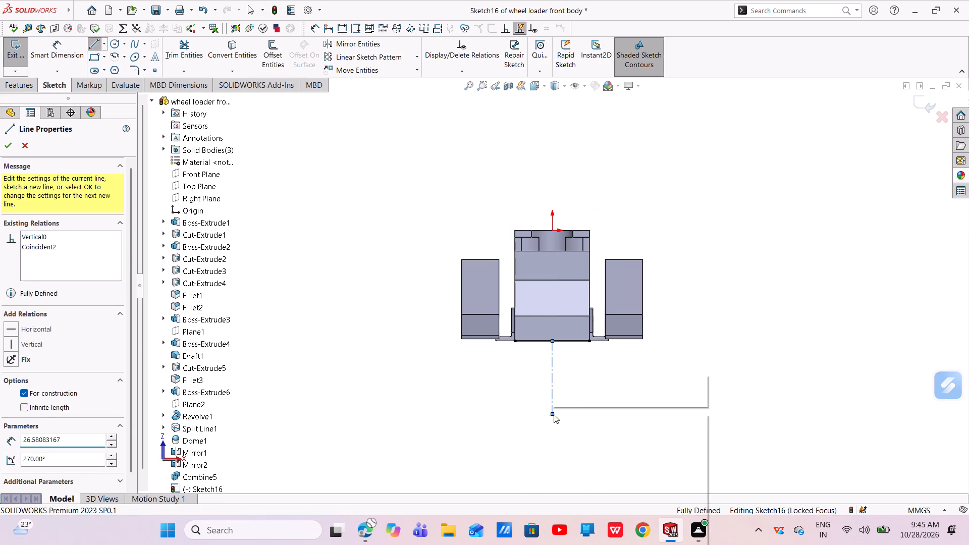
{"action": "left_click", "coordinate": [574, 420]}
{"action": "scroll", "coordinate": [558, 428], "scroll_direction": "down", "scroll_amount": 4}
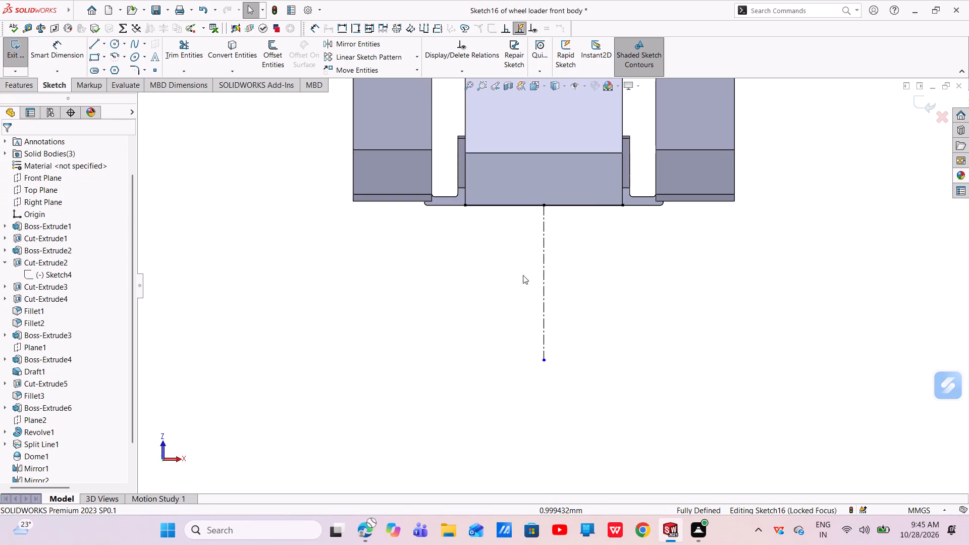
Sketch one side of the profile from the converted edge's +X endpoint: a vertical line about 11 mm long, continued by a line slanting inward.
{"action": "left_click", "coordinate": [98, 46]}
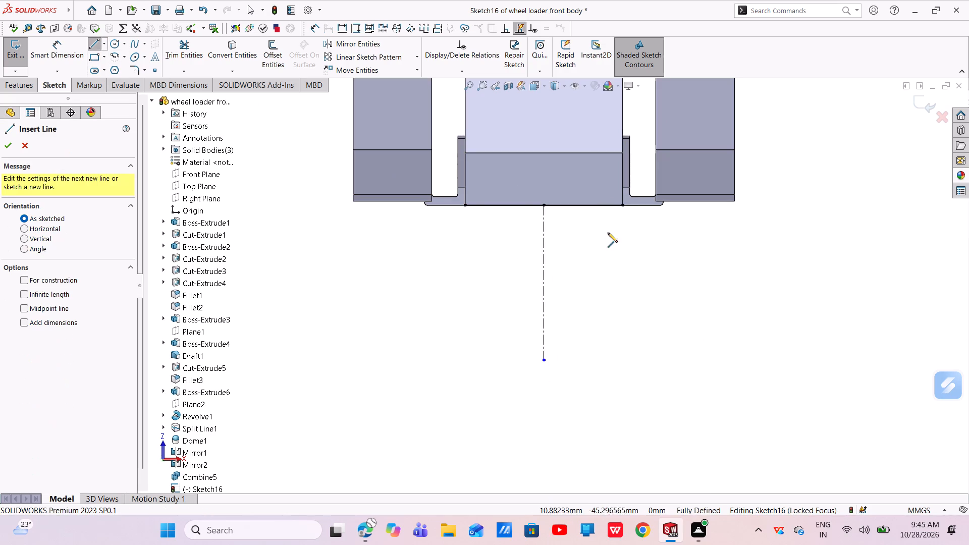
{"action": "left_click", "coordinate": [623, 205]}
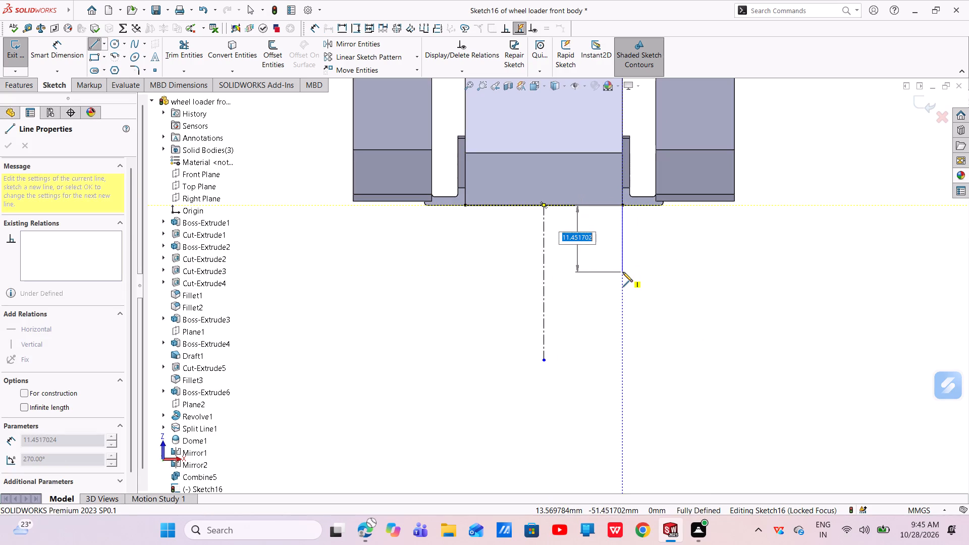
{"action": "left_click", "coordinate": [623, 272]}
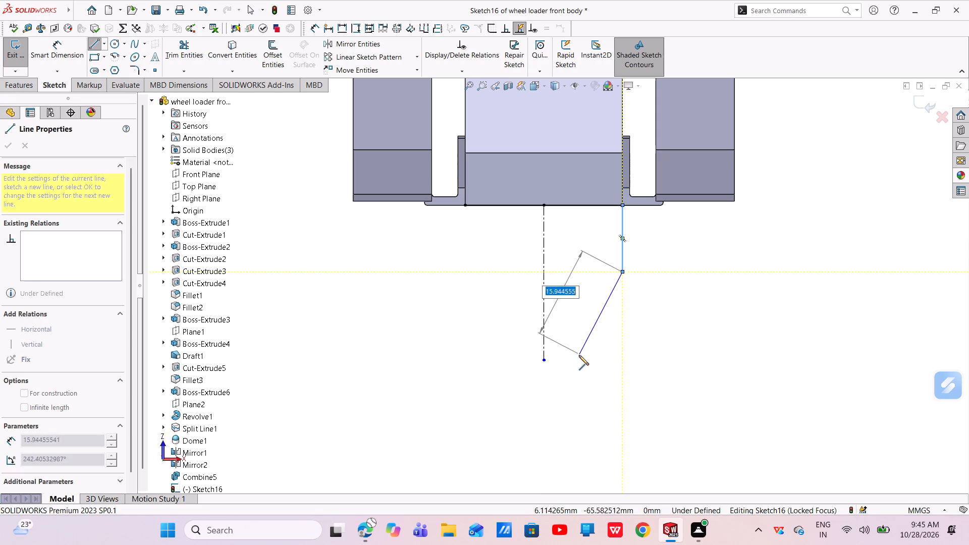
{"action": "left_click", "coordinate": [577, 358]}
{"action": "right_click", "coordinate": [577, 359]}
{"action": "left_click", "coordinate": [586, 365]}
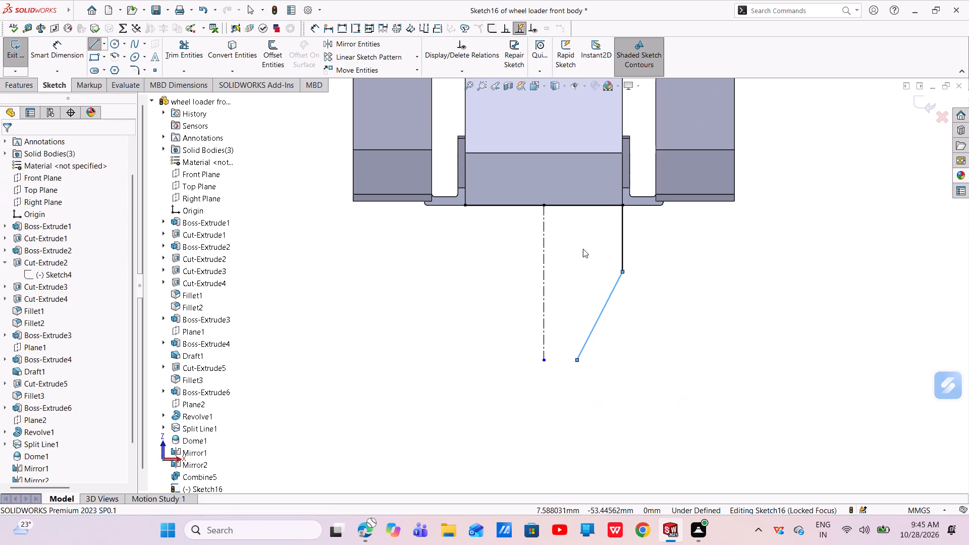
Mirror the vertical and slanted lines about the construction centerline, keeping the originals.
{"action": "left_click", "coordinate": [356, 42]}
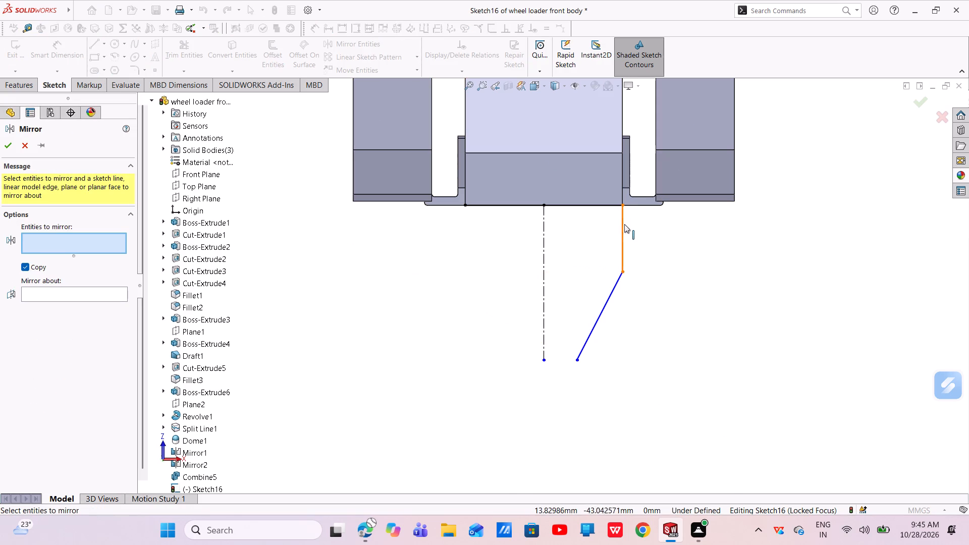
{"action": "left_click", "coordinate": [624, 224]}
{"action": "left_click", "coordinate": [612, 294]}
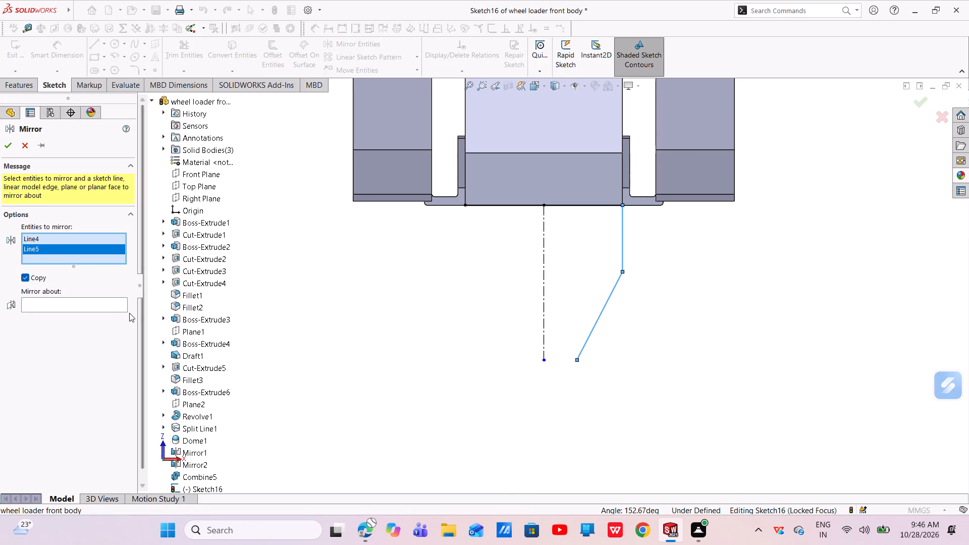
{"action": "left_click", "coordinate": [109, 308]}
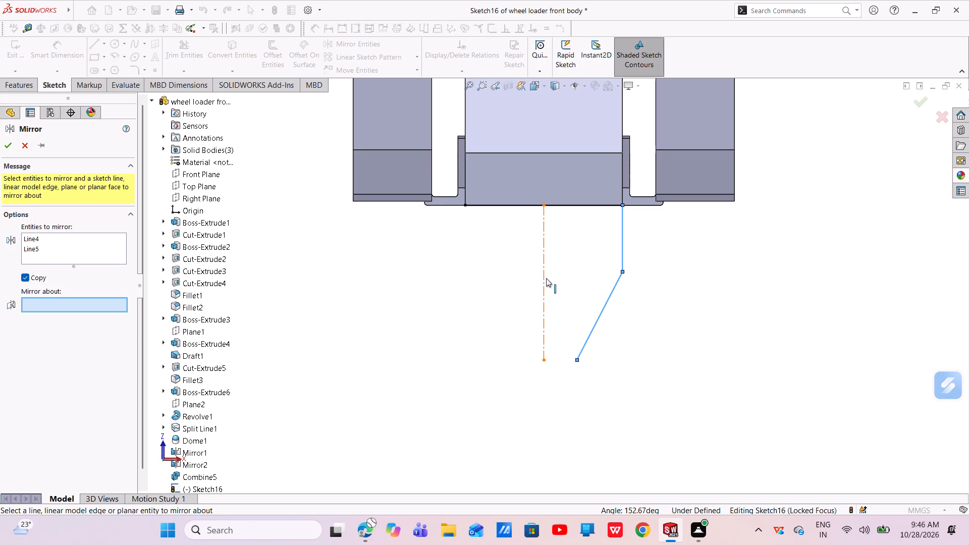
{"action": "left_click", "coordinate": [546, 278]}
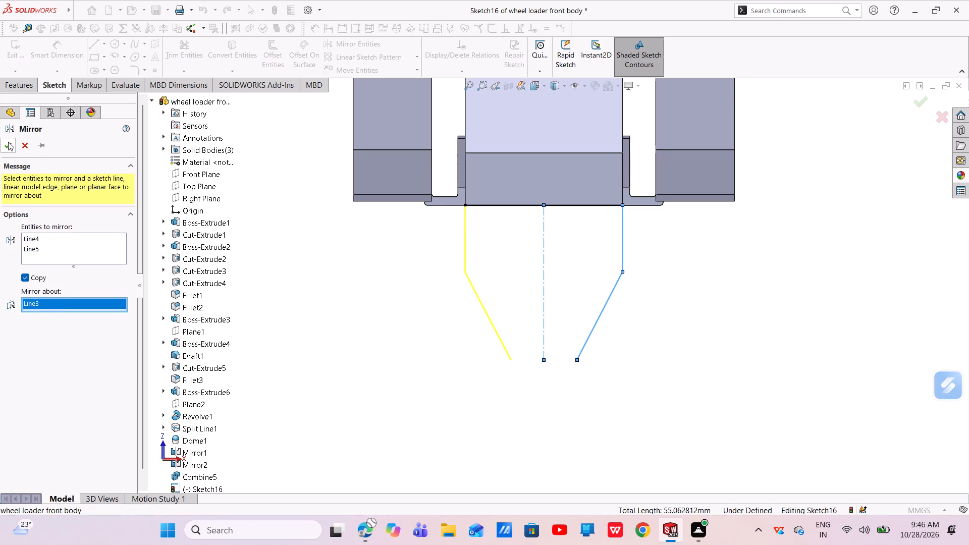
{"action": "left_click", "coordinate": [8, 142]}
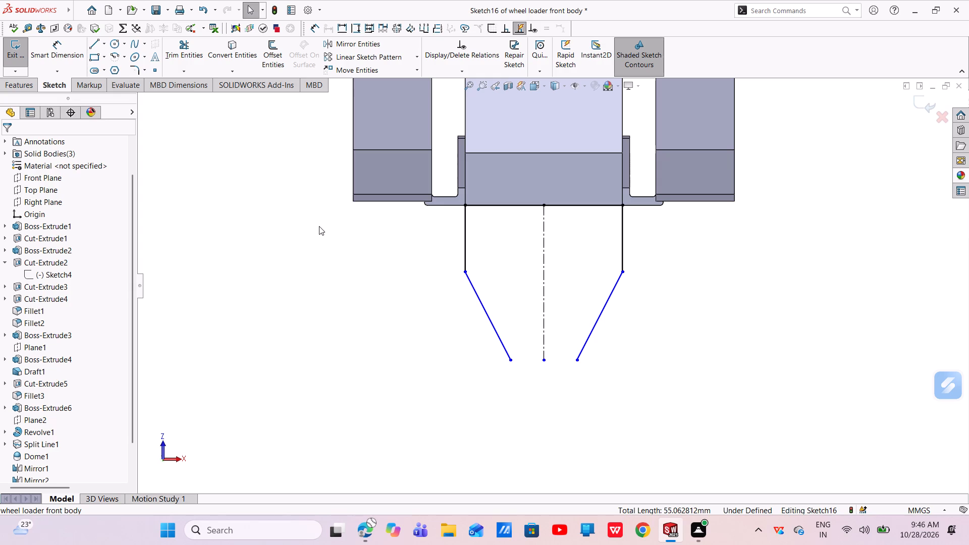
Close the profile with a horizontal line about 11.4 mm long between the free ends of the two slanted lines.
{"action": "left_click", "coordinate": [97, 45]}
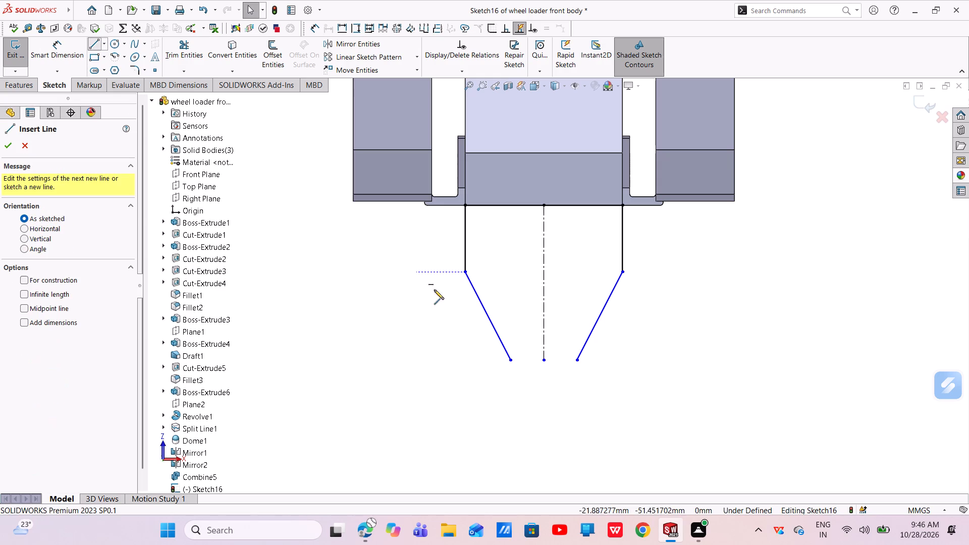
{"action": "left_click", "coordinate": [510, 359]}
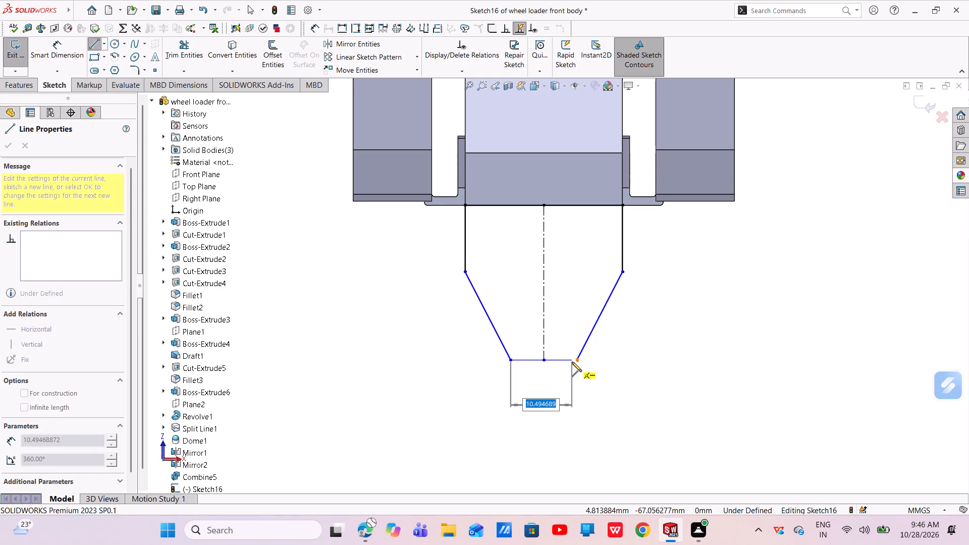
{"action": "left_click", "coordinate": [574, 361]}
{"action": "right_click", "coordinate": [574, 361]}
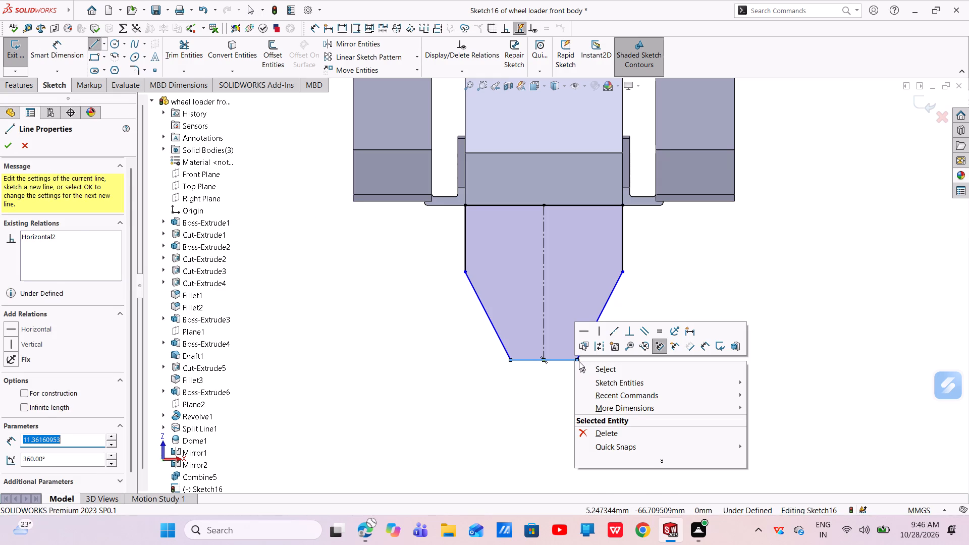
{"action": "left_click", "coordinate": [606, 372]}
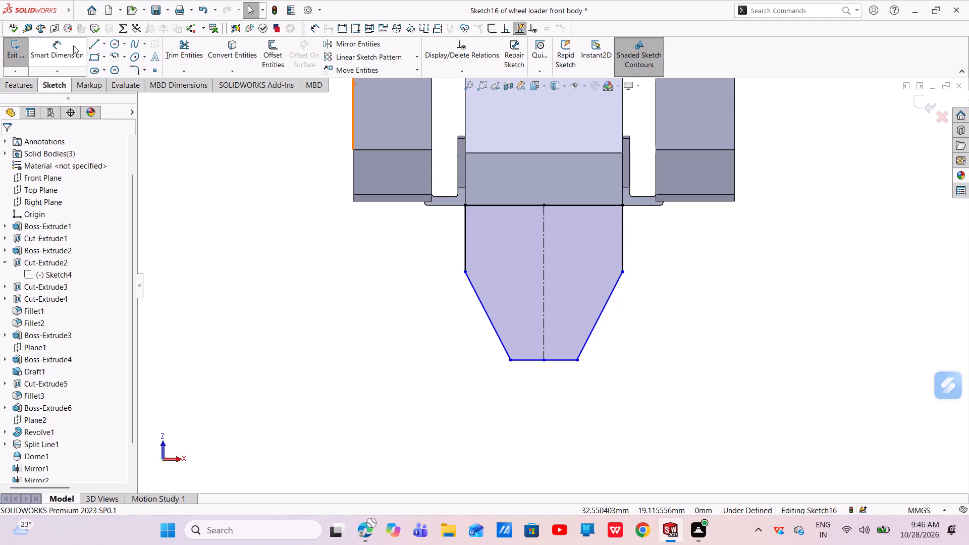
Dimension the distance from the converted body edge to the short closing line as 13.5 mm.
{"action": "left_click", "coordinate": [60, 50]}
{"action": "left_click", "coordinate": [568, 207]}
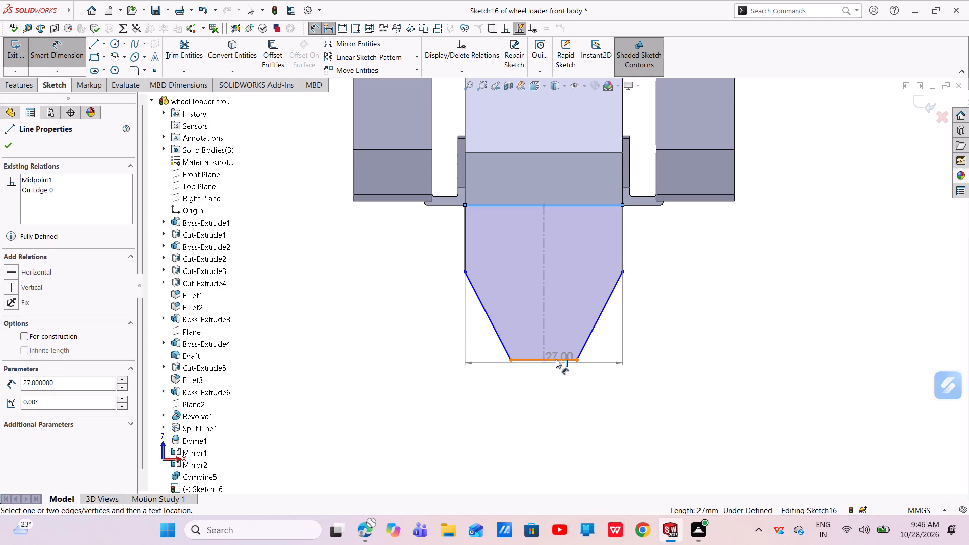
{"action": "left_click", "coordinate": [556, 359]}
{"action": "left_click", "coordinate": [698, 300]}
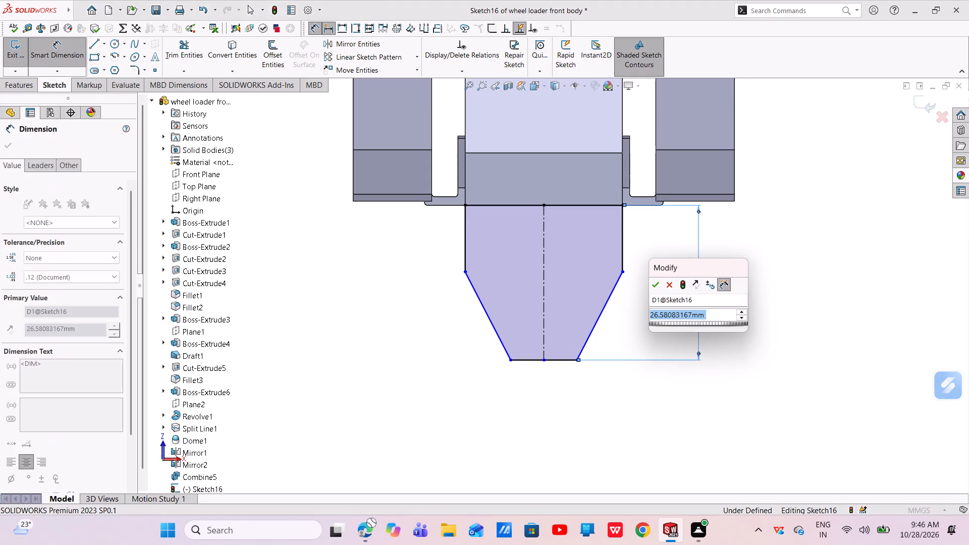
{"action": "key", "text": "BackSpace"}
{"action": "type", "text": "13.5"}
{"action": "key", "text": "Return"}
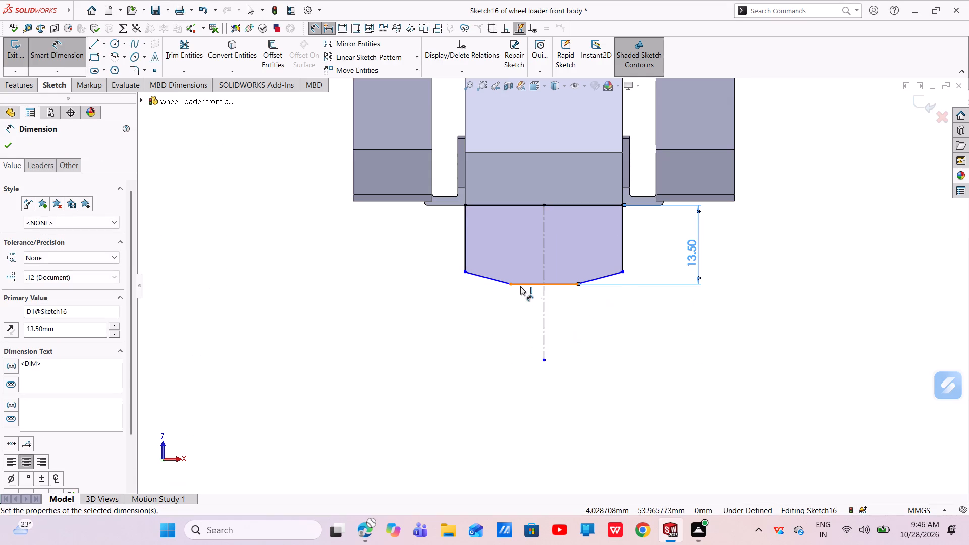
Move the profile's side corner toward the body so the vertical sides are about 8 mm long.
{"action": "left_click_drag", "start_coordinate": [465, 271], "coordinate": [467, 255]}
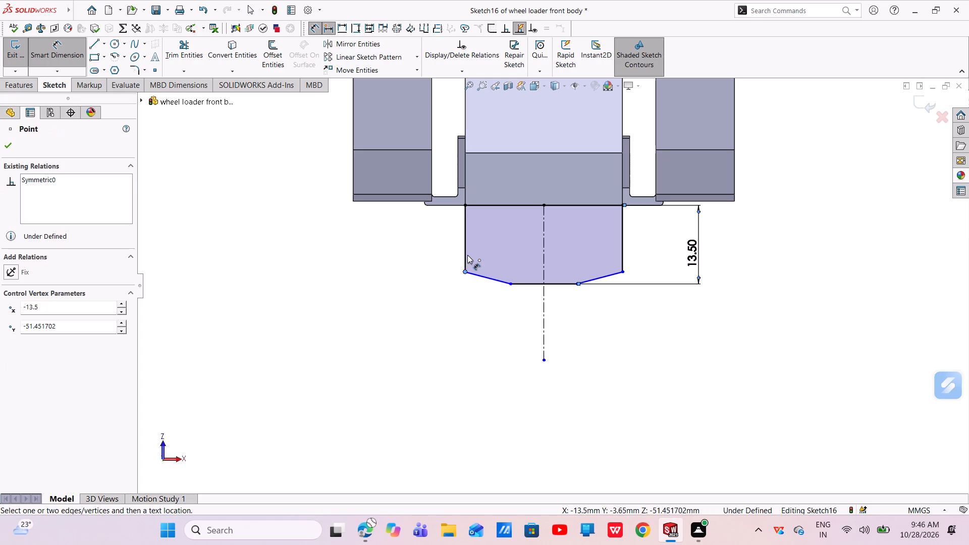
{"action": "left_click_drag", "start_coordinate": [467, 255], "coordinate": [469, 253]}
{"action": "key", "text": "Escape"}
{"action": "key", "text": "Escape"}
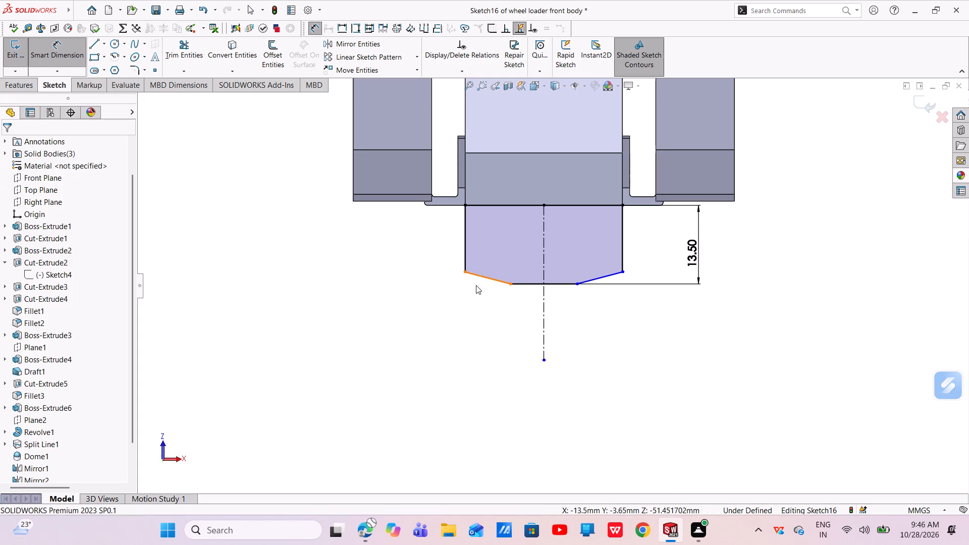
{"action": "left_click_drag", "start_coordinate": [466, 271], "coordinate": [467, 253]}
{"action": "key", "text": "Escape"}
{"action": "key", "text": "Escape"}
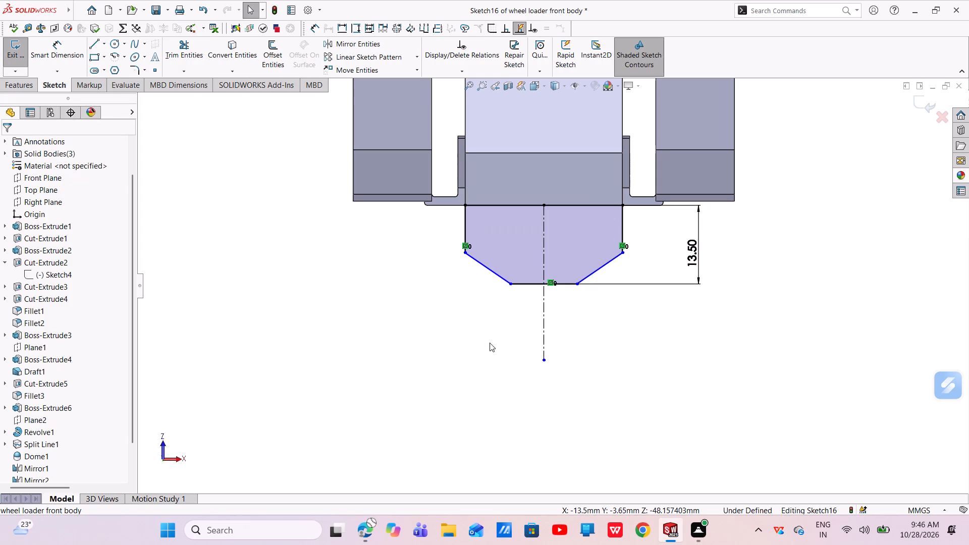
Dimension the short closing line of the profile to a length of 5 mm.
{"action": "left_click", "coordinate": [54, 50]}
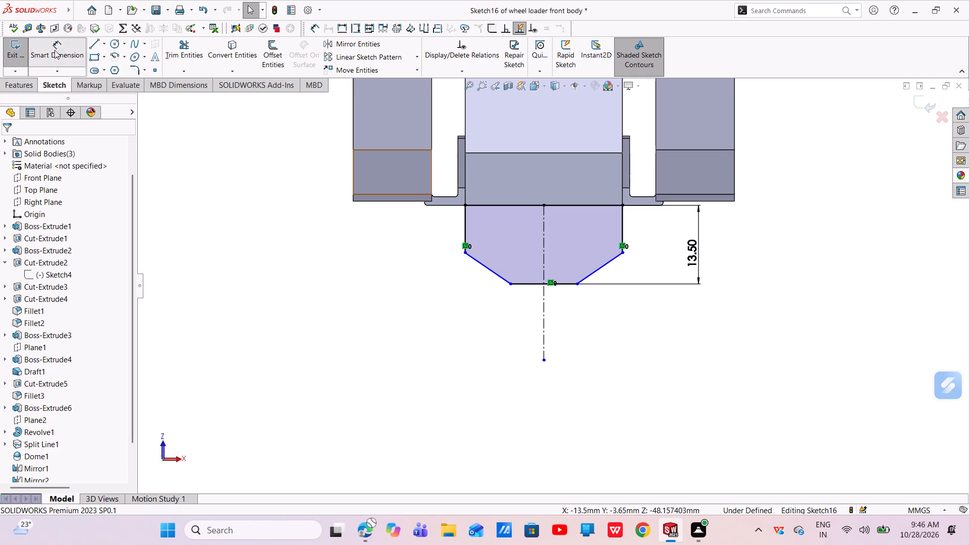
{"action": "left_click", "coordinate": [564, 284]}
{"action": "left_click", "coordinate": [559, 397]}
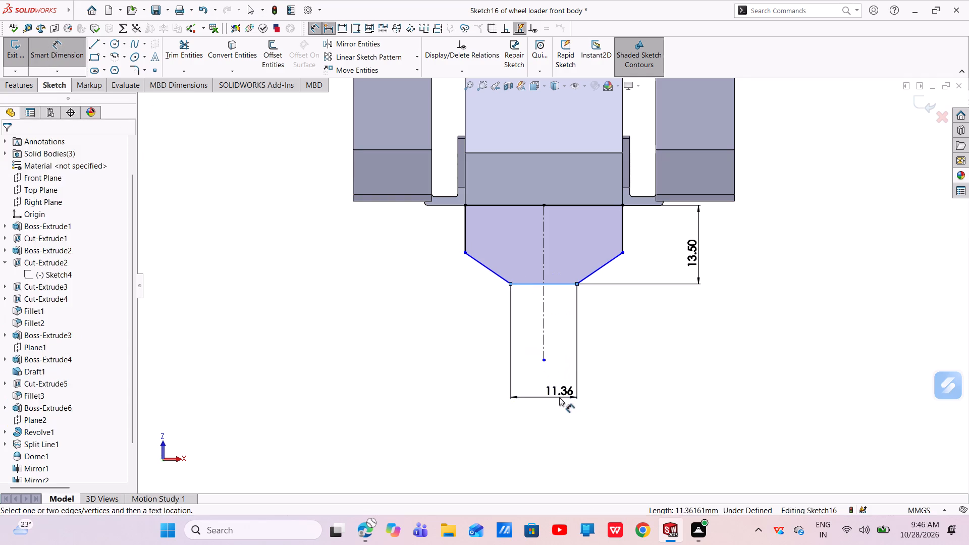
{"action": "key", "text": "BackSpace"}
{"action": "key", "text": "5"}
{"action": "key", "text": "Return"}
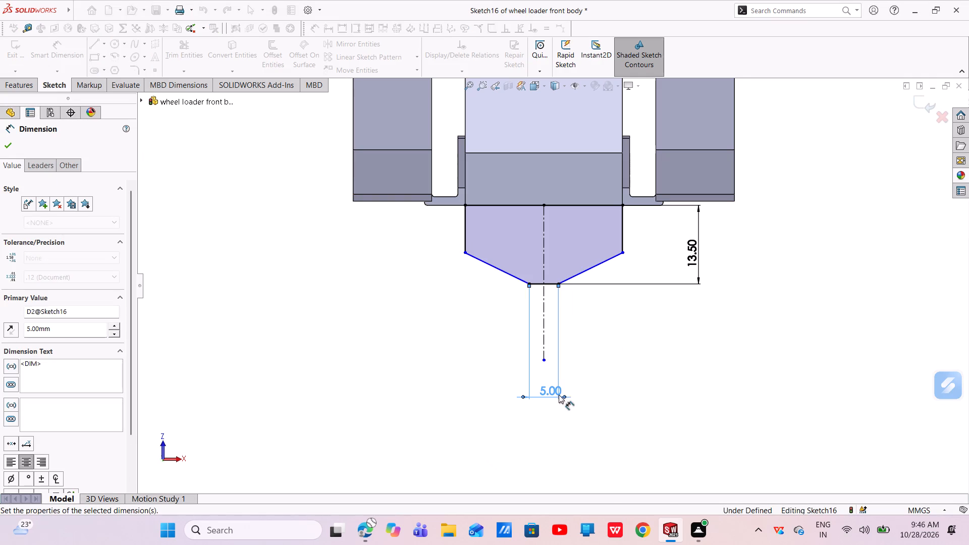
Dimension the vertical distance between the profile's side corner and the short closing line as 10 mm.
{"action": "left_click", "coordinate": [623, 252]}
{"action": "left_click", "coordinate": [546, 283]}
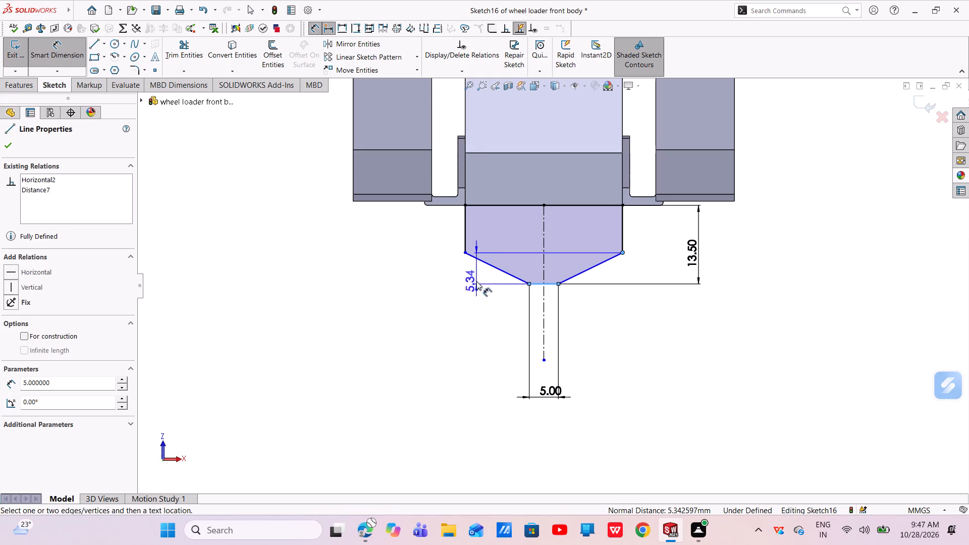
{"action": "left_click", "coordinate": [343, 291]}
{"action": "key", "text": "BackSpace"}
{"action": "type", "text": "10"}
{"action": "key", "text": "Return"}
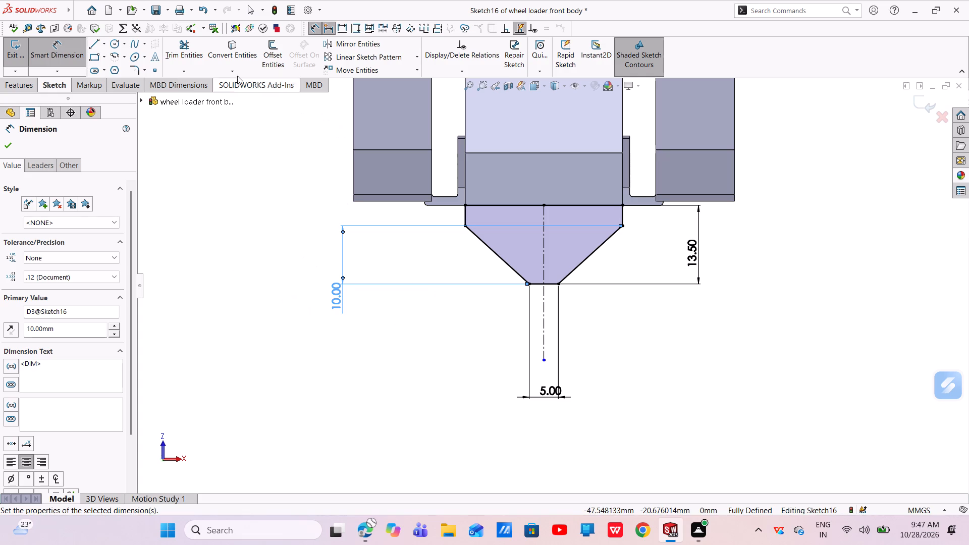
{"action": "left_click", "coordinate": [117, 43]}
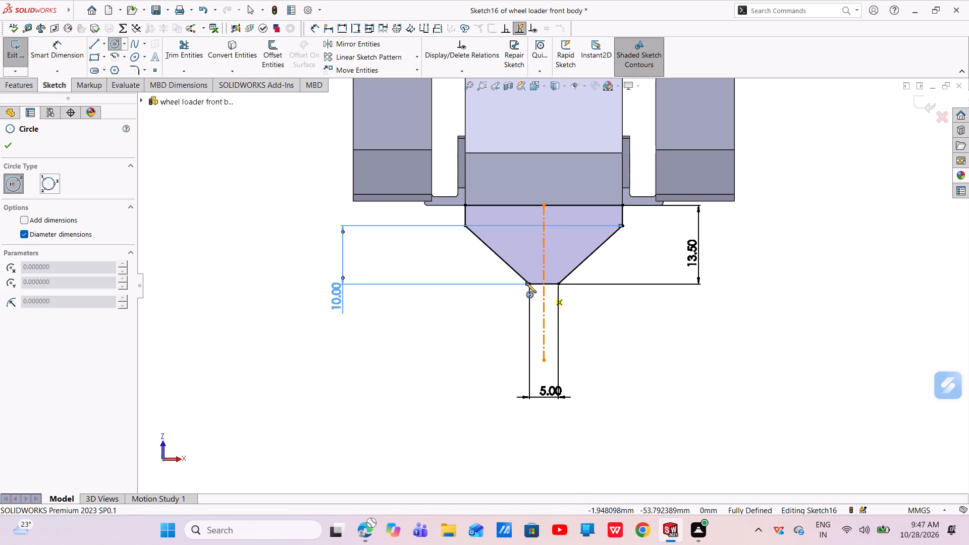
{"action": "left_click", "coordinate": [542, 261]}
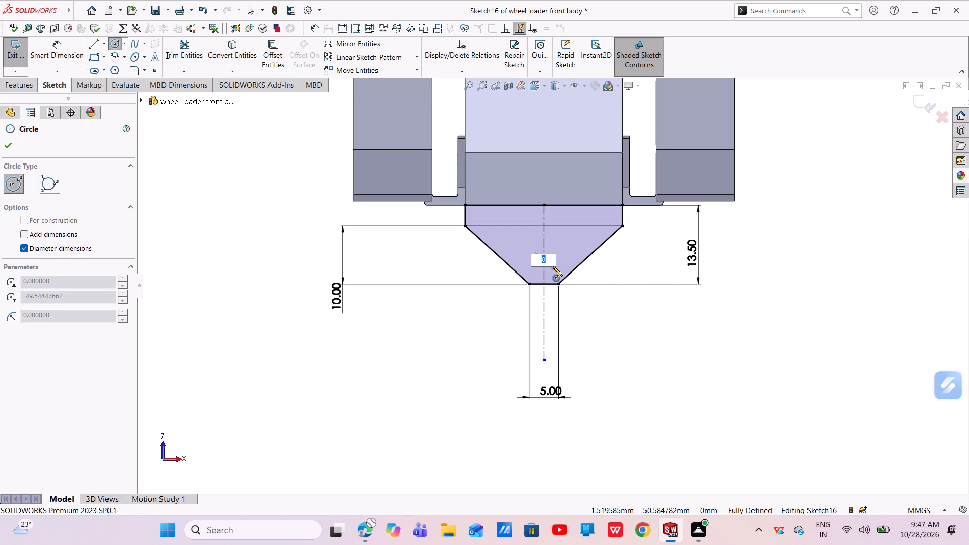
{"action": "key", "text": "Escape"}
Sketch a circle about 5.8 mm in diameter on the centerline, about 4.1 mm from the short closing line.
{"action": "left_click", "coordinate": [115, 39]}
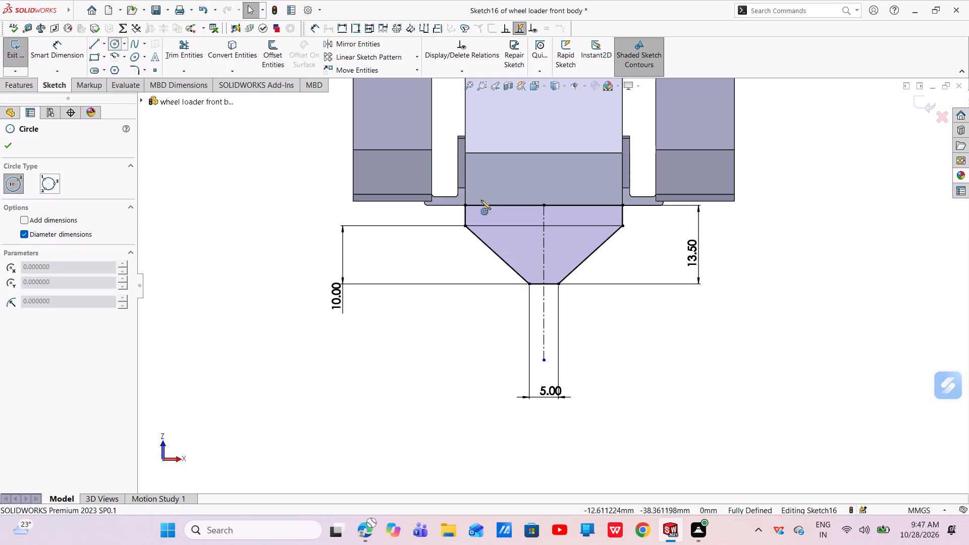
{"action": "left_click_drag", "start_coordinate": [543, 260], "coordinate": [557, 268]}
{"action": "key", "text": "Escape"}
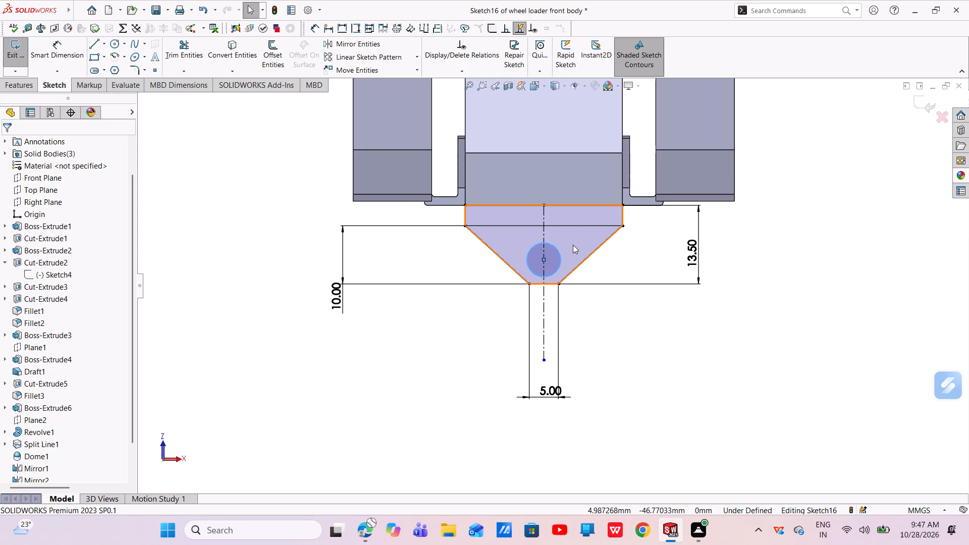
Dimension the distance between the circle's center and the short closing line as 3.25 mm.
{"action": "left_click", "coordinate": [50, 52]}
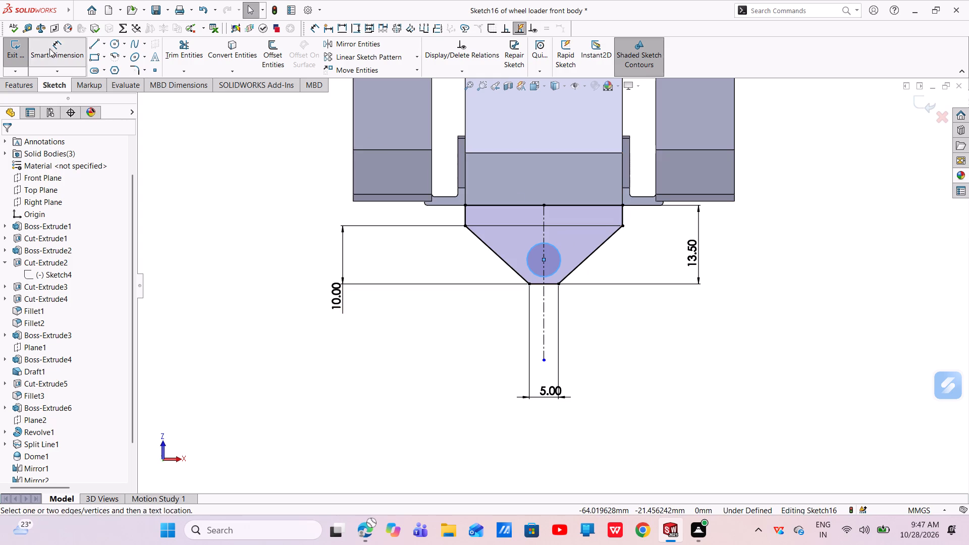
{"action": "scroll", "coordinate": [600, 307], "scroll_direction": "down", "scroll_amount": 6}
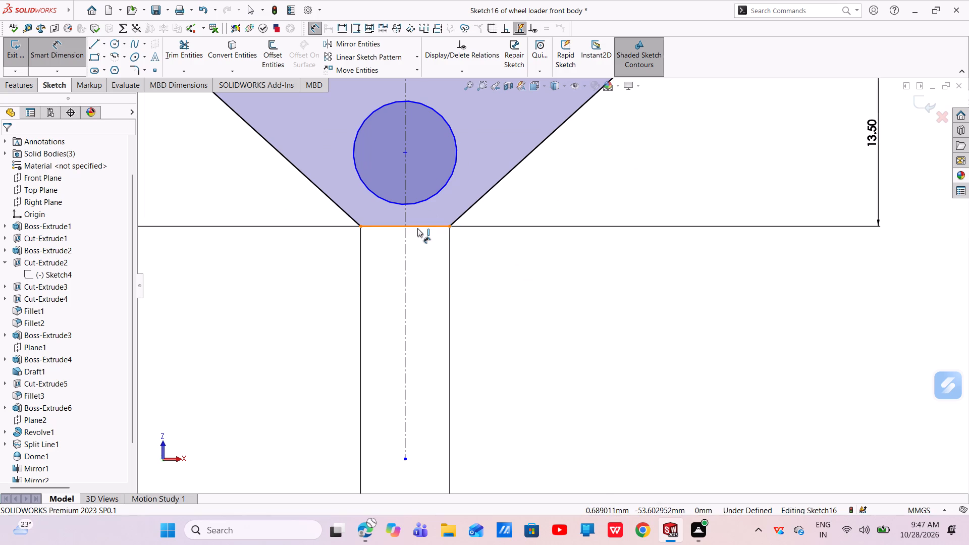
{"action": "left_click", "coordinate": [417, 228]}
{"action": "left_click", "coordinate": [404, 152]}
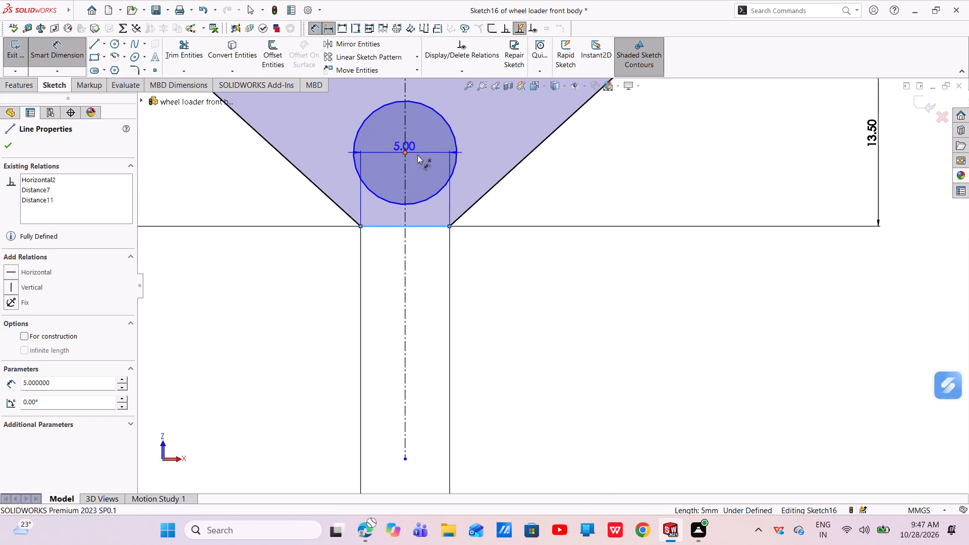
{"action": "left_click", "coordinate": [609, 181]}
{"action": "key", "text": "BackSpace"}
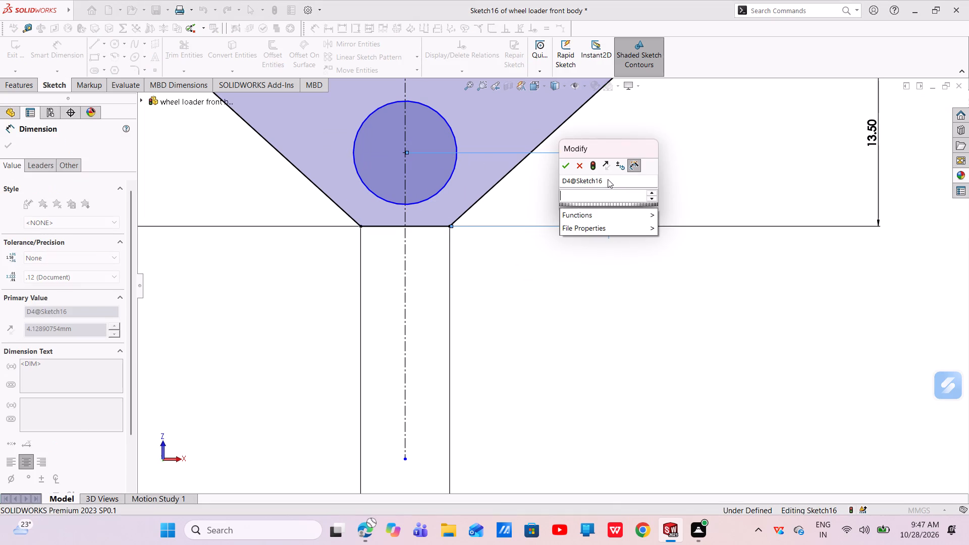
{"action": "key", "text": "3"}
{"action": "key", "text": "period"}
{"action": "key", "text": "2"}
{"action": "key", "text": "5"}
{"action": "key", "text": "Return"}
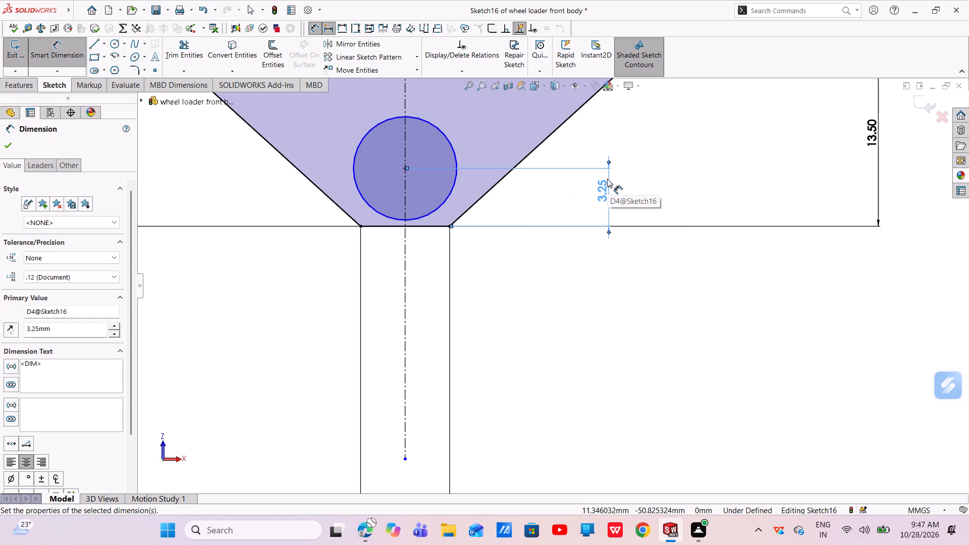
Dimension the circle's diameter as 1.9 mm.
{"action": "left_click", "coordinate": [358, 148]}
{"action": "left_click", "coordinate": [340, 118]}
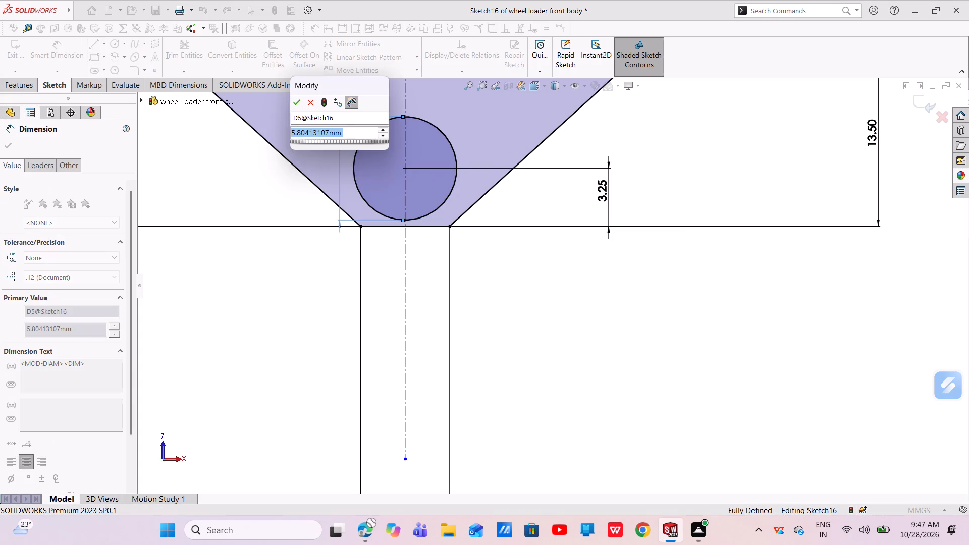
{"action": "key", "text": "BackSpace"}
{"action": "type", "text": "1."}
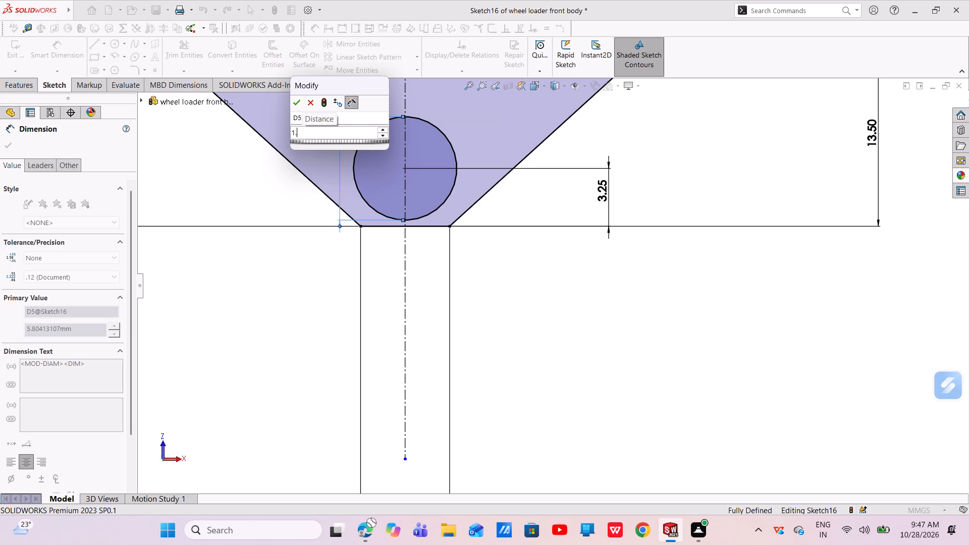
{"action": "key", "text": "9"}
{"action": "key", "text": "Return"}
{"action": "key", "text": "Escape"}
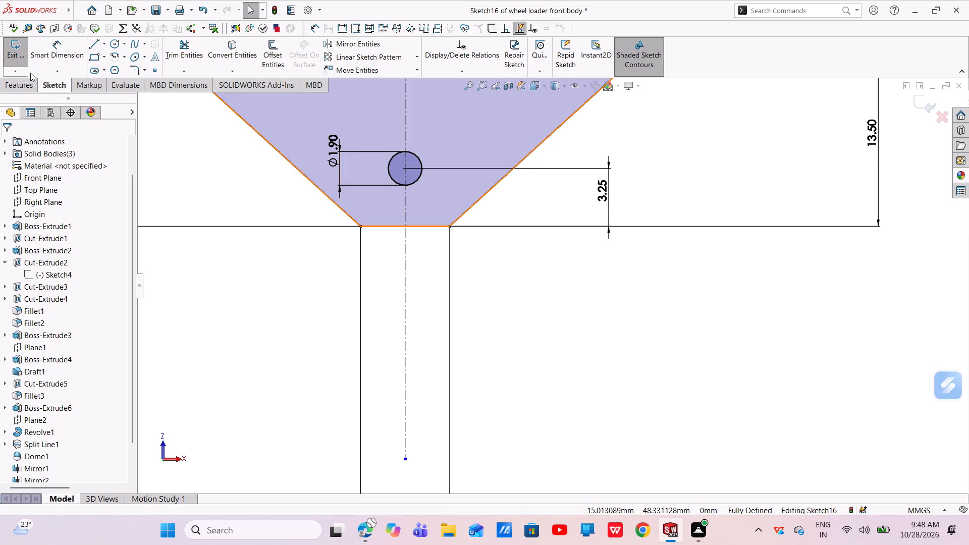
Extrude the tapered profile with its hole by a blind depth of 1.25 mm in the reversed direction, merged with the body.
{"action": "left_click", "coordinate": [22, 85]}
{"action": "left_click", "coordinate": [26, 51]}
{"action": "scroll", "coordinate": [498, 268], "scroll_direction": "up", "scroll_amount": 2}
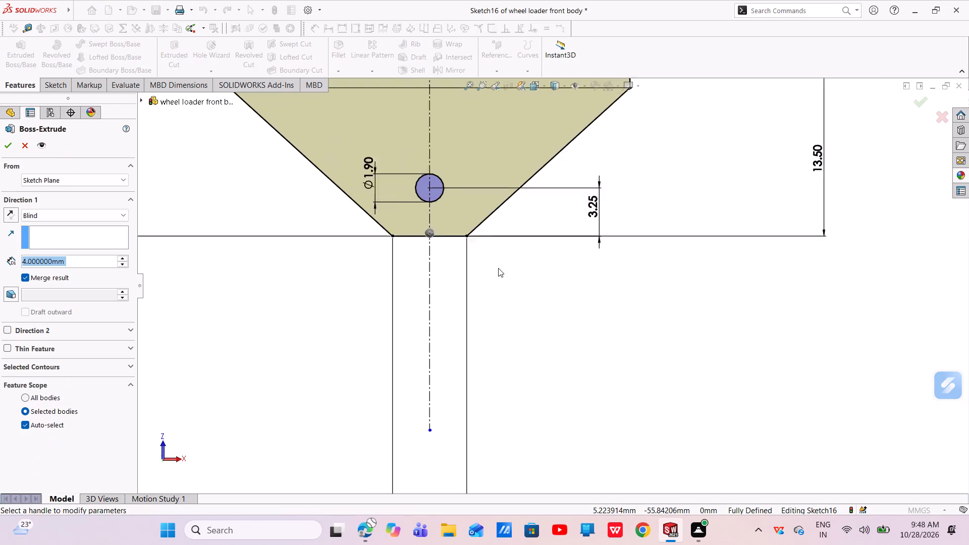
{"action": "scroll", "coordinate": [498, 268], "scroll_direction": "up", "scroll_amount": 2}
{"action": "middle_click_drag", "start_coordinate": [540, 239], "coordinate": [418, 261]}
{"action": "scroll", "coordinate": [488, 235], "scroll_direction": "down", "scroll_amount": 1}
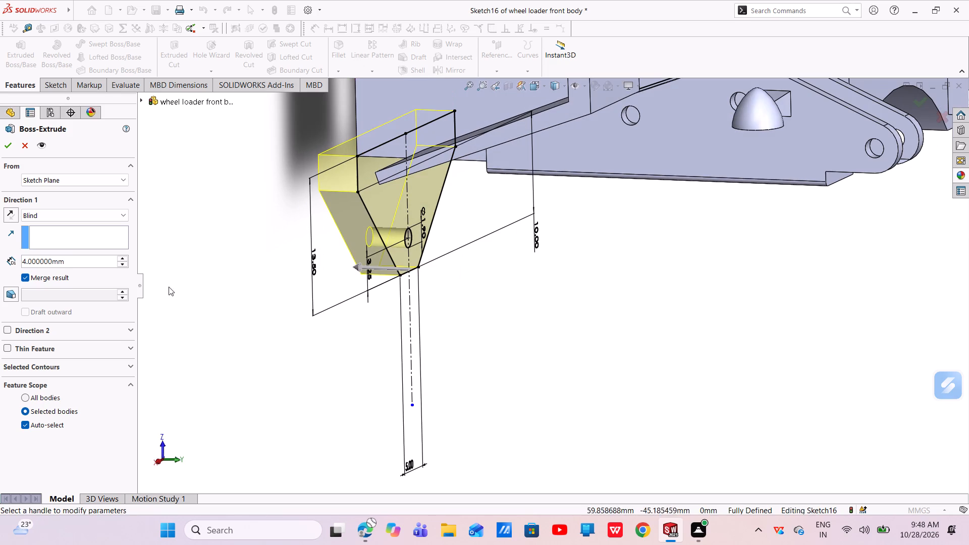
{"action": "left_click_drag", "start_coordinate": [76, 262], "coordinate": [39, 259]}
{"action": "key", "text": "BackSpace"}
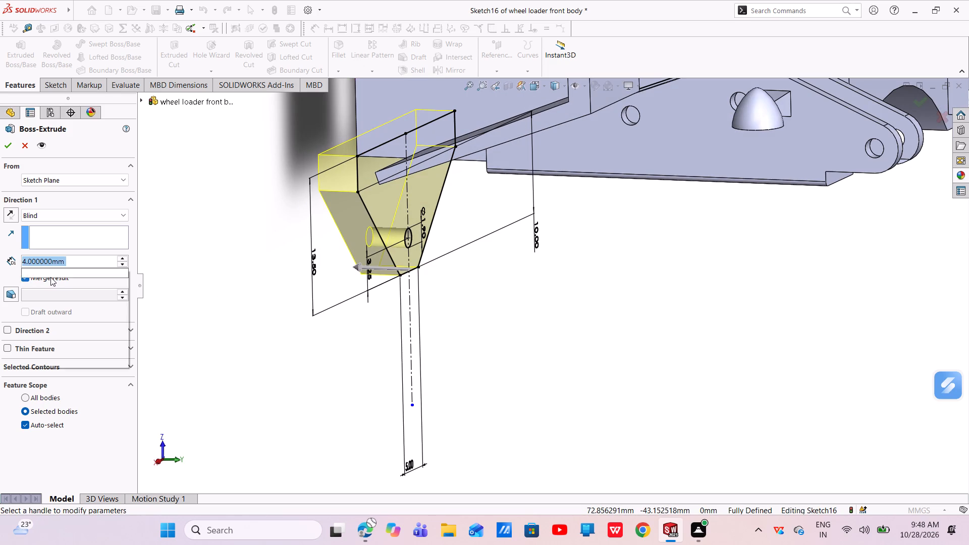
{"action": "type", "text": "1.25"}
{"action": "key", "text": "Return"}
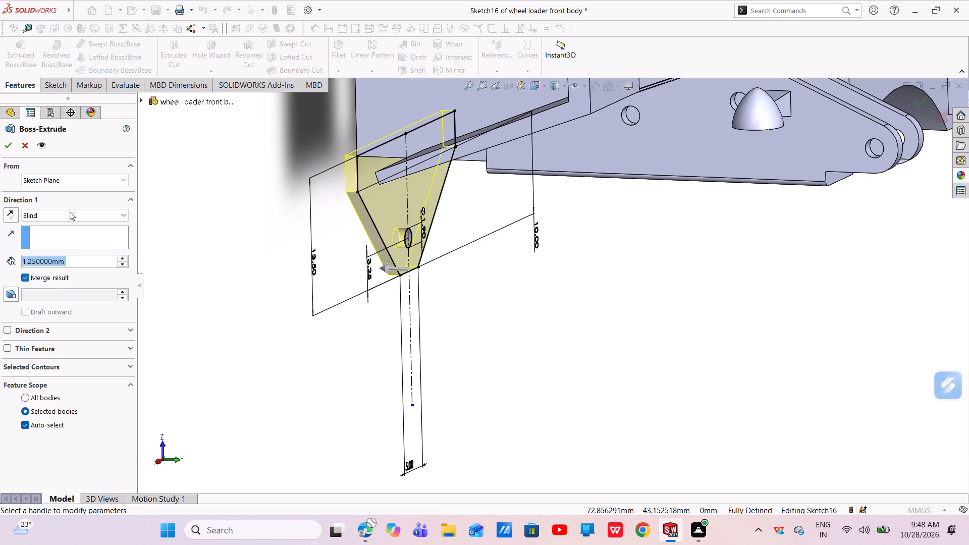
{"action": "left_click", "coordinate": [9, 219]}
{"action": "middle_click_drag", "start_coordinate": [373, 281], "coordinate": [385, 279]}
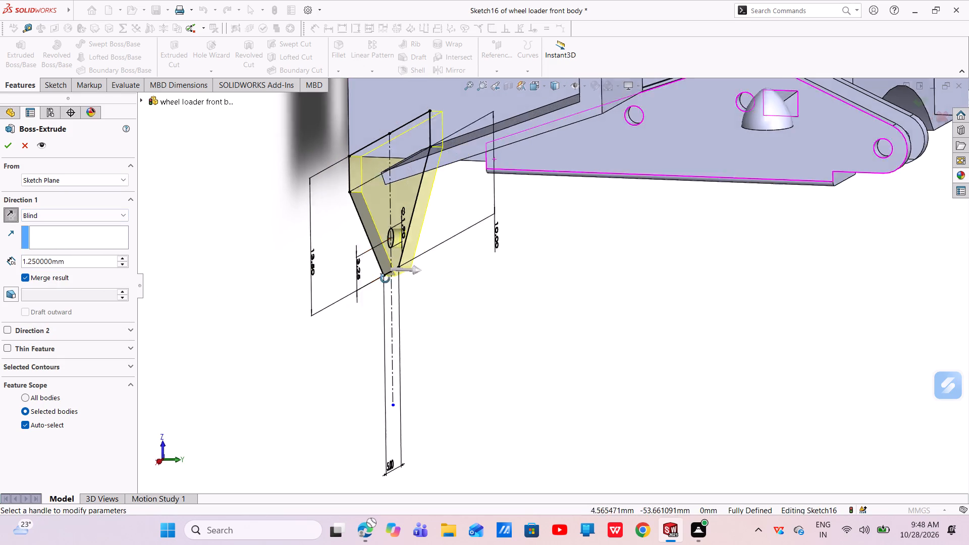
{"action": "middle_click_drag", "start_coordinate": [385, 279], "coordinate": [409, 292]}
{"action": "left_click", "coordinate": [6, 148]}
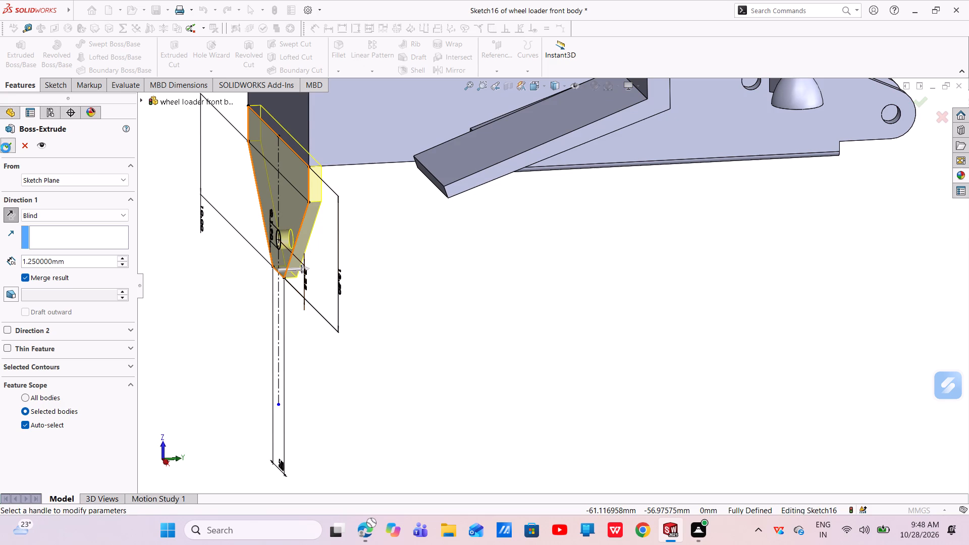
Start a sketch on the flat end face of the curved recess and convert the tapered rear plate's face into it.
{"action": "scroll", "coordinate": [309, 192], "scroll_direction": "down", "scroll_amount": 5}
{"action": "scroll", "coordinate": [335, 243], "scroll_direction": "up", "scroll_amount": 7}
{"action": "middle_click_drag", "start_coordinate": [530, 275], "coordinate": [516, 232]}
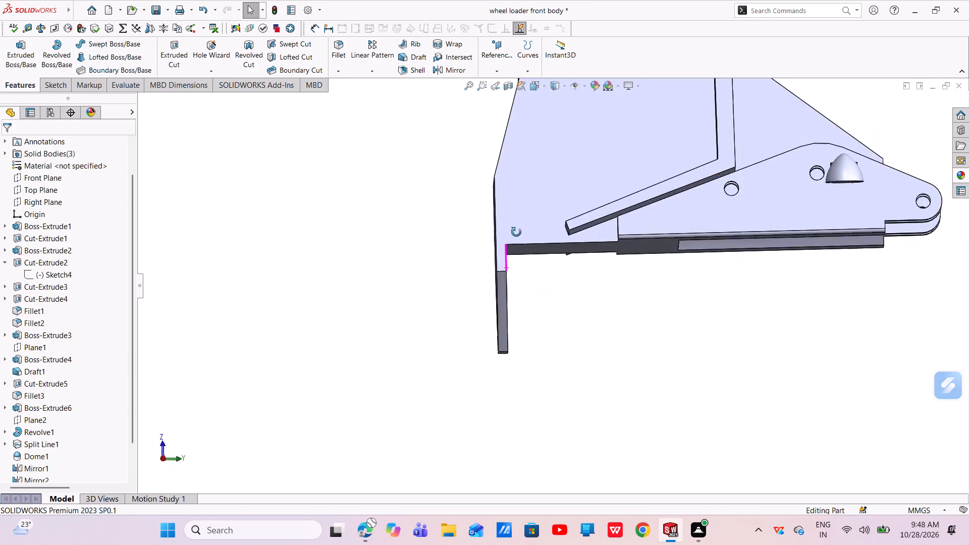
{"action": "middle_click_drag", "start_coordinate": [516, 232], "coordinate": [585, 242]}
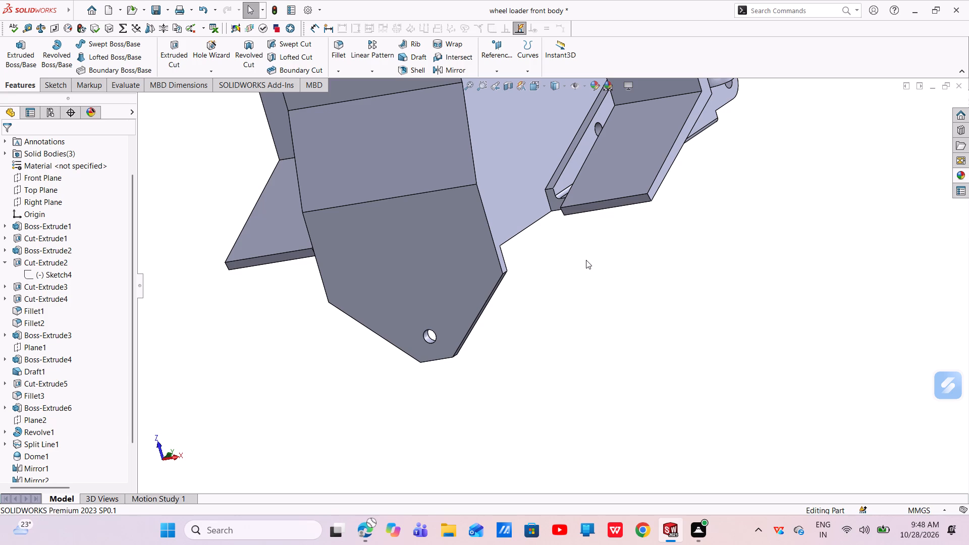
{"action": "scroll", "coordinate": [566, 262], "scroll_direction": "up", "scroll_amount": 5}
{"action": "middle_click_drag", "start_coordinate": [564, 268], "coordinate": [381, 250]}
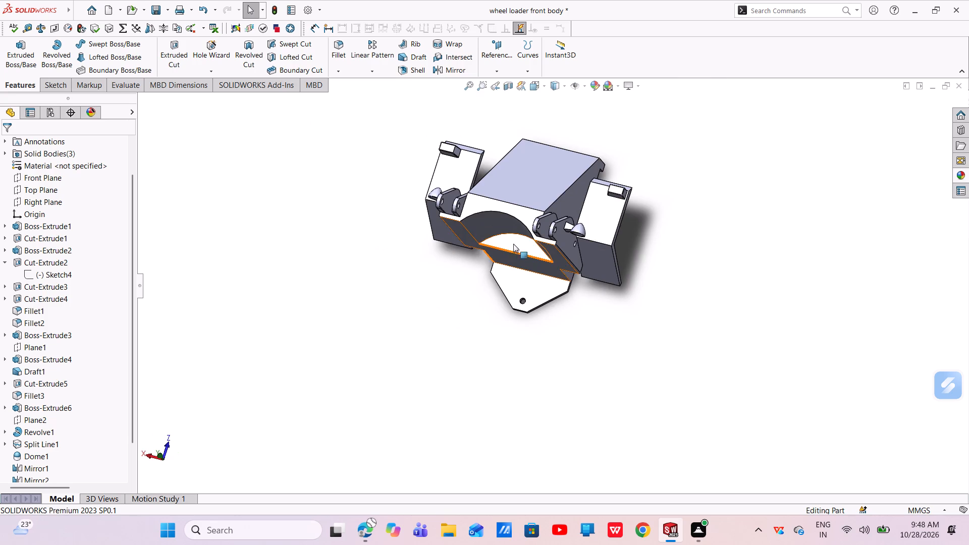
{"action": "left_click", "coordinate": [515, 242]}
{"action": "left_click", "coordinate": [557, 213]}
{"action": "scroll", "coordinate": [559, 210], "scroll_direction": "up", "scroll_amount": 2}
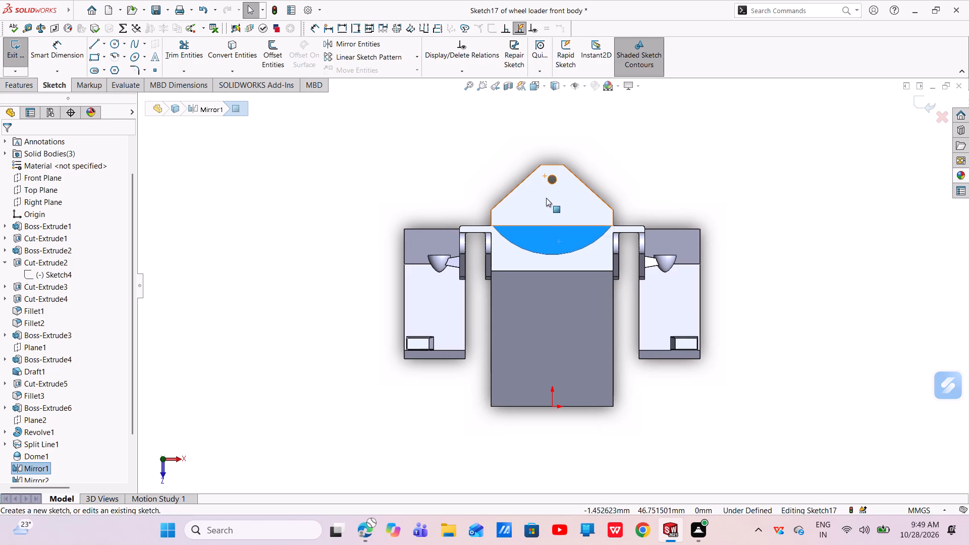
{"action": "left_click", "coordinate": [547, 198]}
{"action": "left_click", "coordinate": [222, 47]}
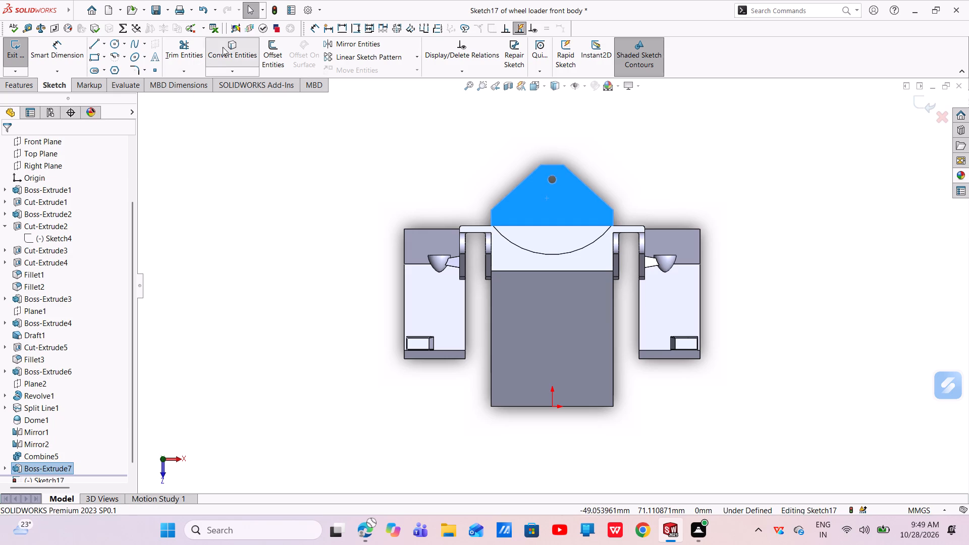
Extrude the converted profile by a blind depth of 1.25 mm in the reversed direction, toward the rear plate.
{"action": "middle_click_drag", "start_coordinate": [600, 236], "coordinate": [533, 333]}
{"action": "scroll", "coordinate": [610, 202], "scroll_direction": "up", "scroll_amount": 3}
{"action": "scroll", "coordinate": [598, 218], "scroll_direction": "down", "scroll_amount": 4}
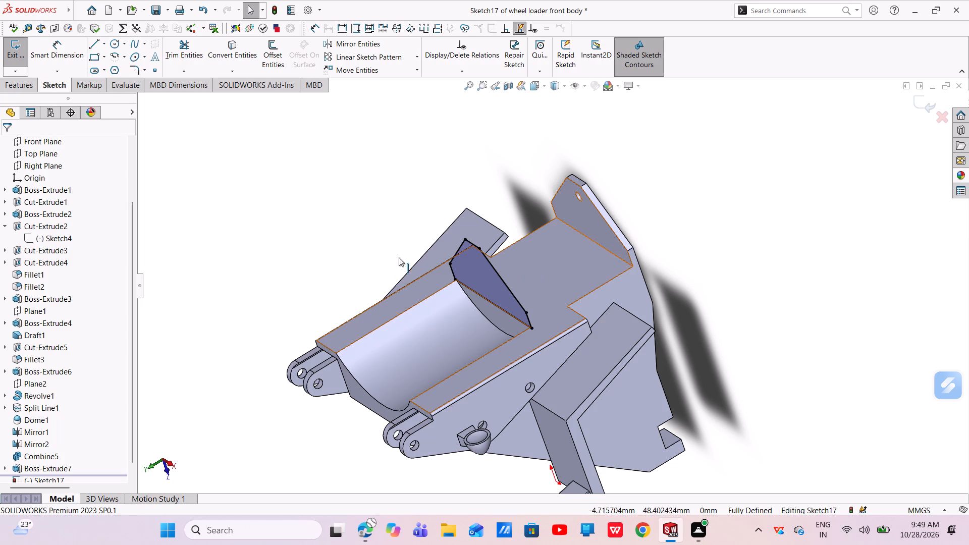
{"action": "left_click", "coordinate": [23, 83]}
{"action": "left_click", "coordinate": [25, 59]}
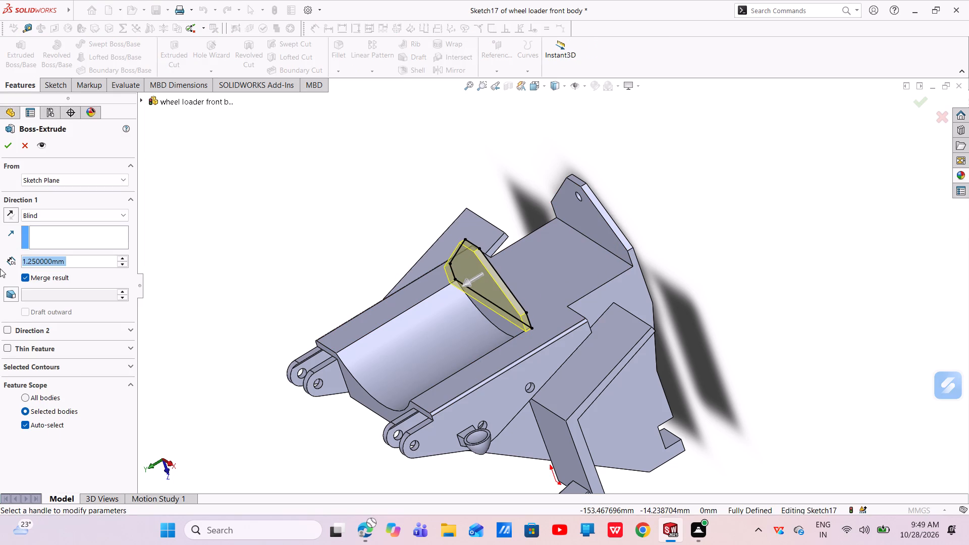
{"action": "left_click", "coordinate": [11, 211]}
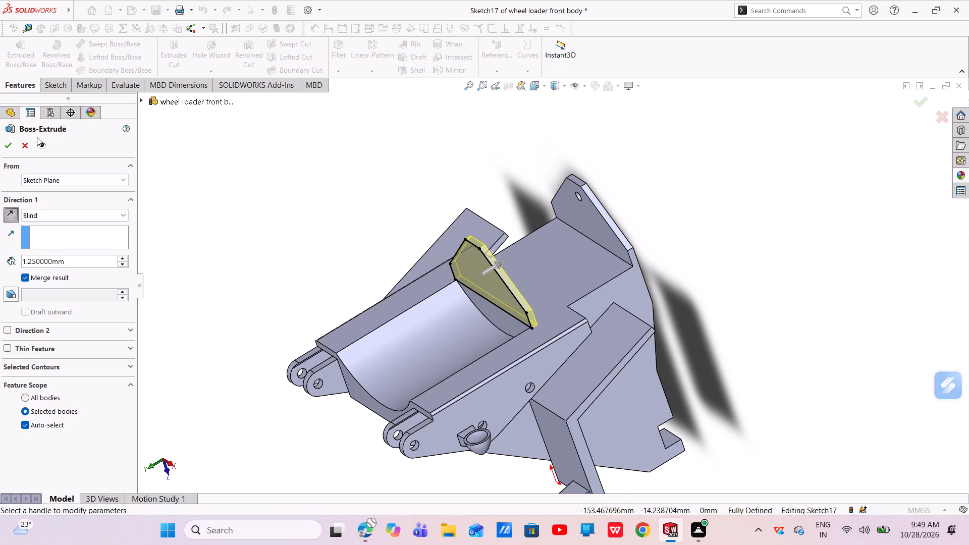
{"action": "left_click", "coordinate": [6, 144]}
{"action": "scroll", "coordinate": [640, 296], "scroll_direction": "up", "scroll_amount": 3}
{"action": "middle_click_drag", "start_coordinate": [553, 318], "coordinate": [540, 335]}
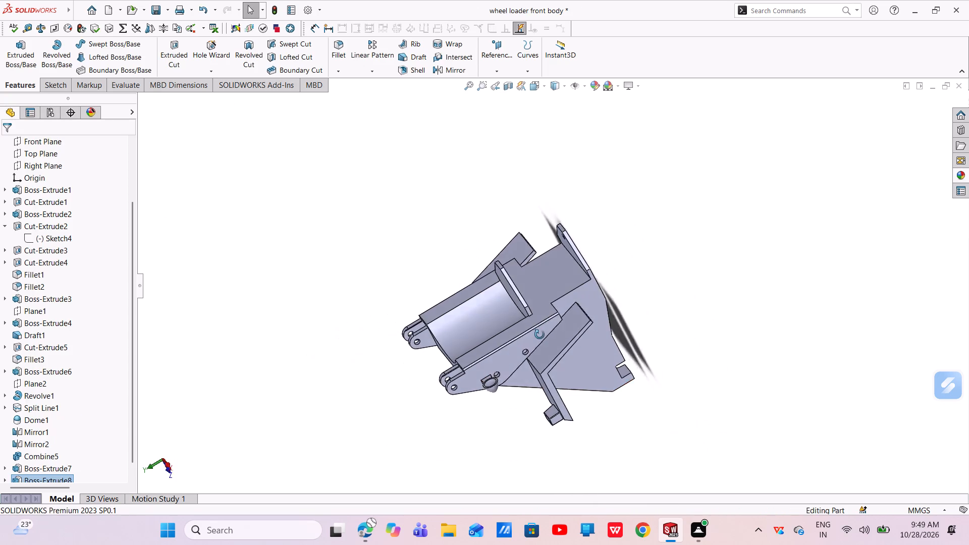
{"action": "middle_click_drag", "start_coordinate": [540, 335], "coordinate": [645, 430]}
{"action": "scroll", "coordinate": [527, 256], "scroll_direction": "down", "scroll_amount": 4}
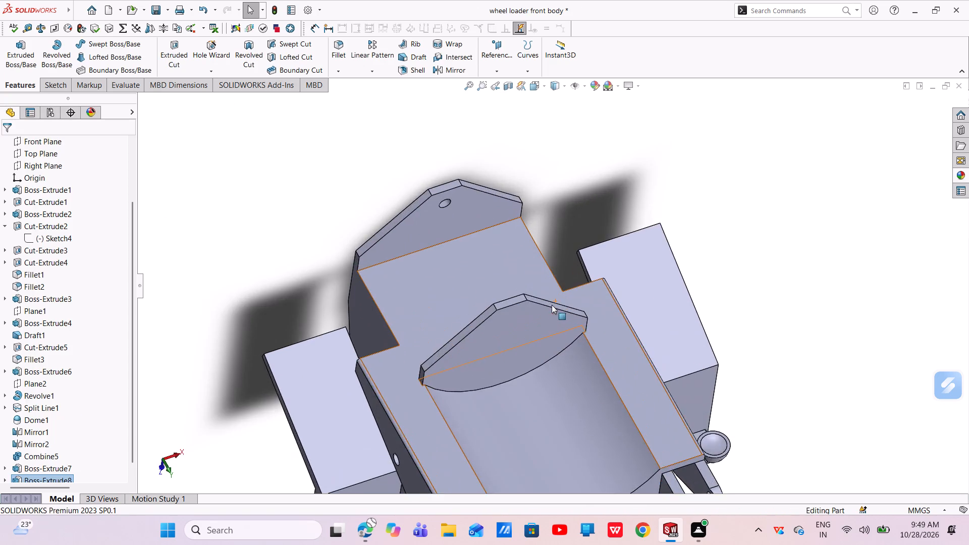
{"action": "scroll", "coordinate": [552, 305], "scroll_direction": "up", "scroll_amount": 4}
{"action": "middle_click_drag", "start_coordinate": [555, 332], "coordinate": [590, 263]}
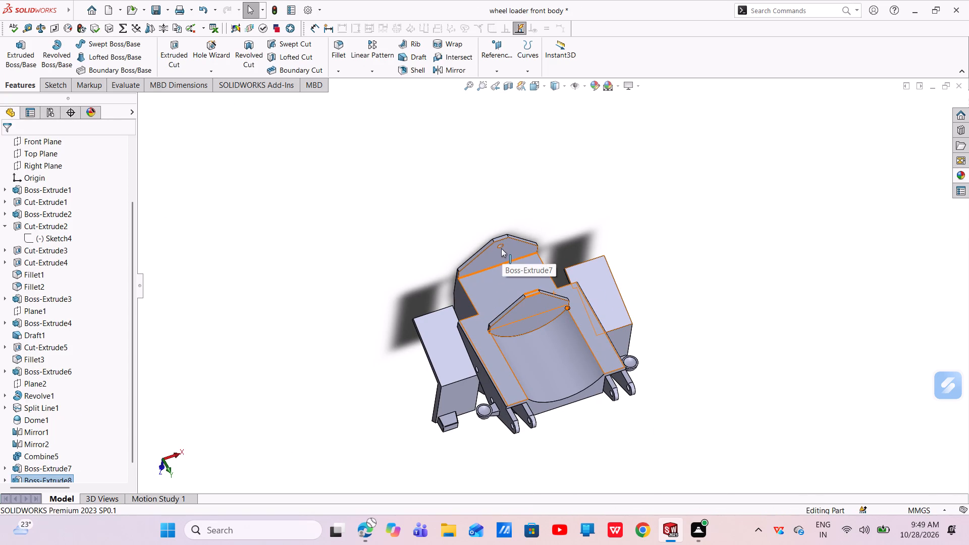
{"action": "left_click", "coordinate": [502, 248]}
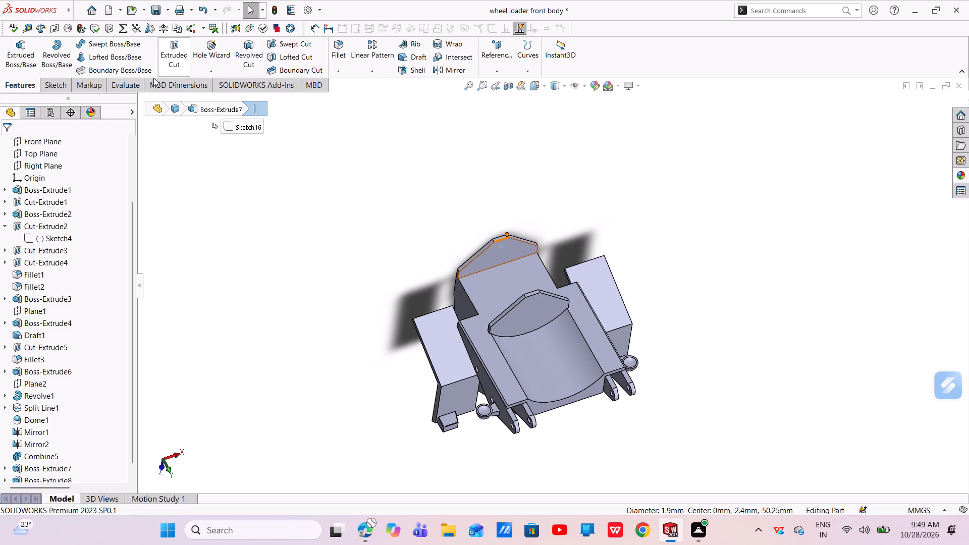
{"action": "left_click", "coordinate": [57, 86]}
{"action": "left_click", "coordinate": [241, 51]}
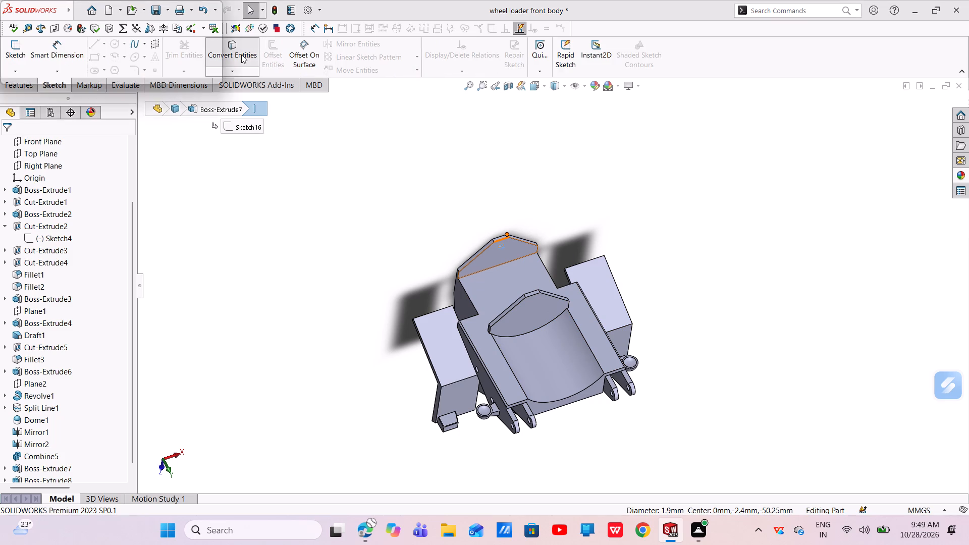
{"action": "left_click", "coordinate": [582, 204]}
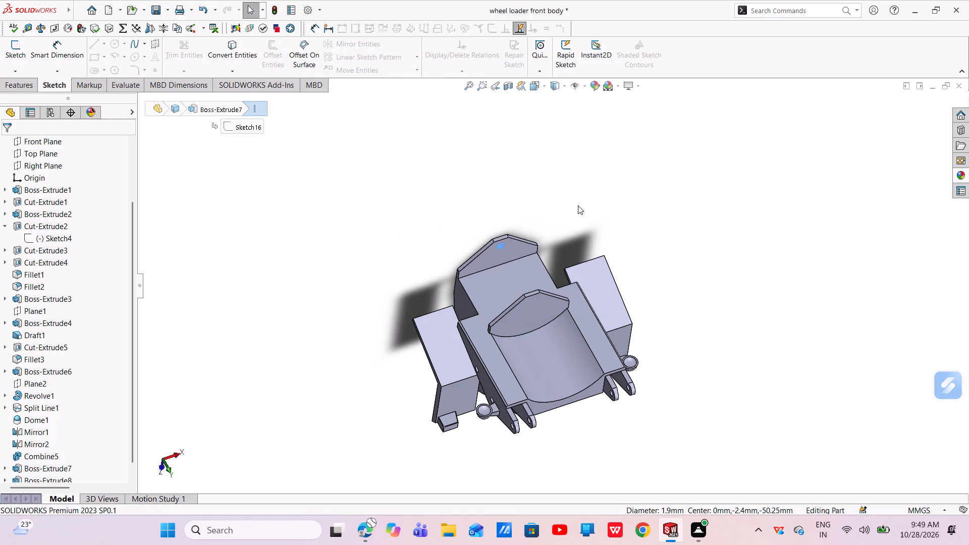
Start a sketch on the second tapered plate's face at the recess end and convert that face's outline.
{"action": "left_click", "coordinate": [527, 310]}
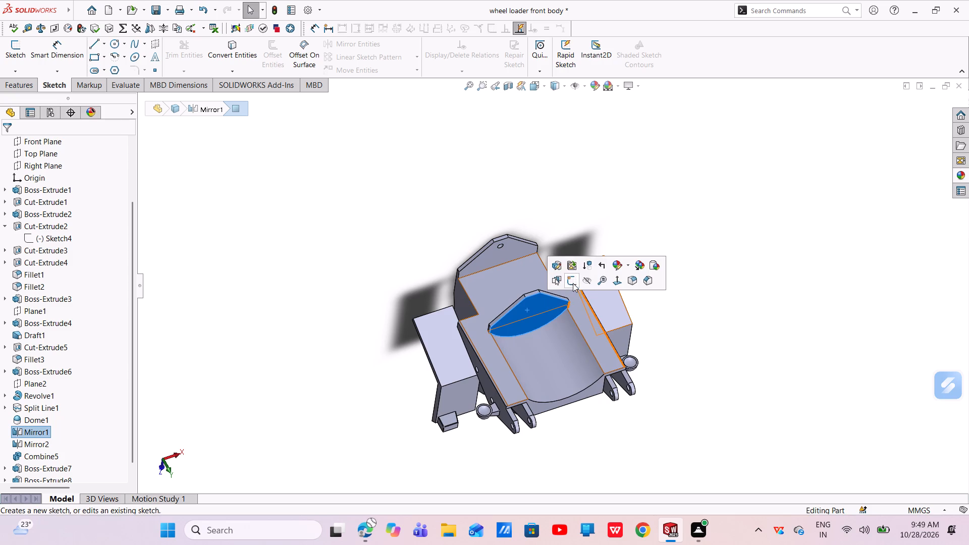
{"action": "left_click", "coordinate": [573, 283]}
{"action": "scroll", "coordinate": [573, 157], "scroll_direction": "up", "scroll_amount": 2}
{"action": "middle_click_drag", "start_coordinate": [573, 157], "coordinate": [571, 198]}
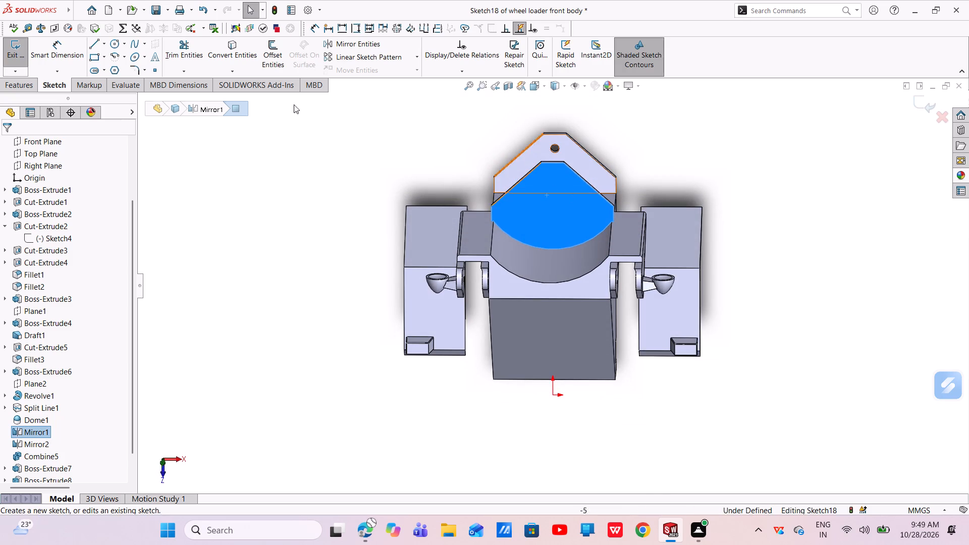
{"action": "left_click", "coordinate": [244, 46]}
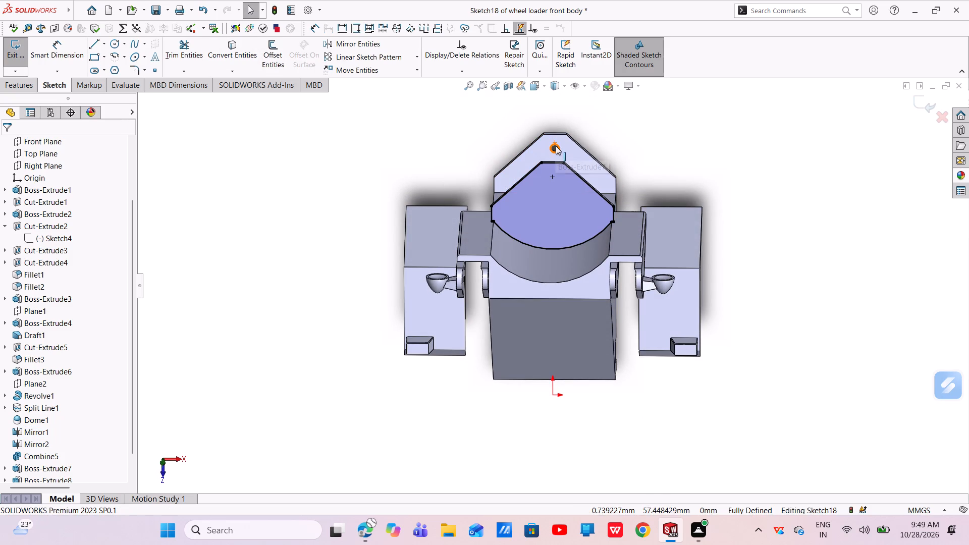
Convert the rear plate's 1.9 mm hole edge into the sketch on the second plate.
{"action": "left_click", "coordinate": [556, 146]}
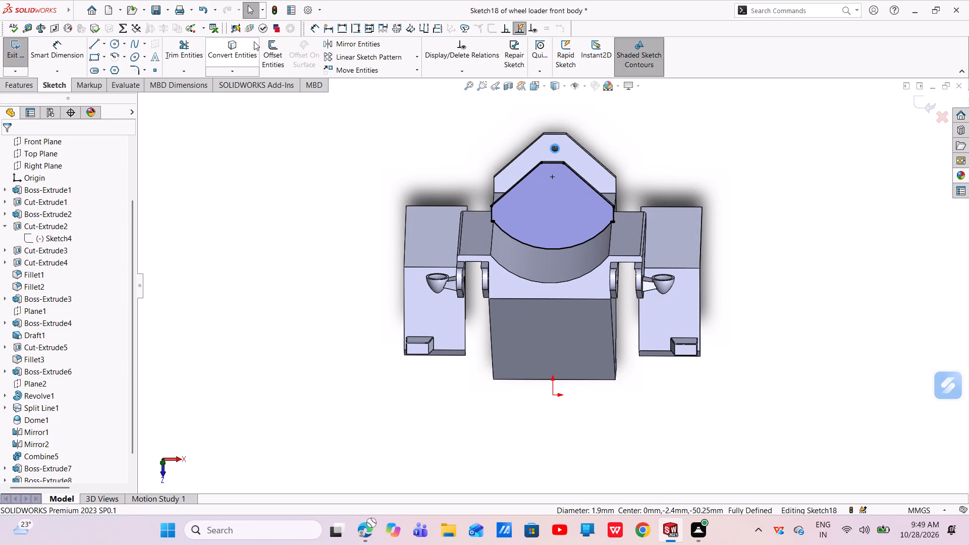
{"action": "left_click", "coordinate": [238, 45]}
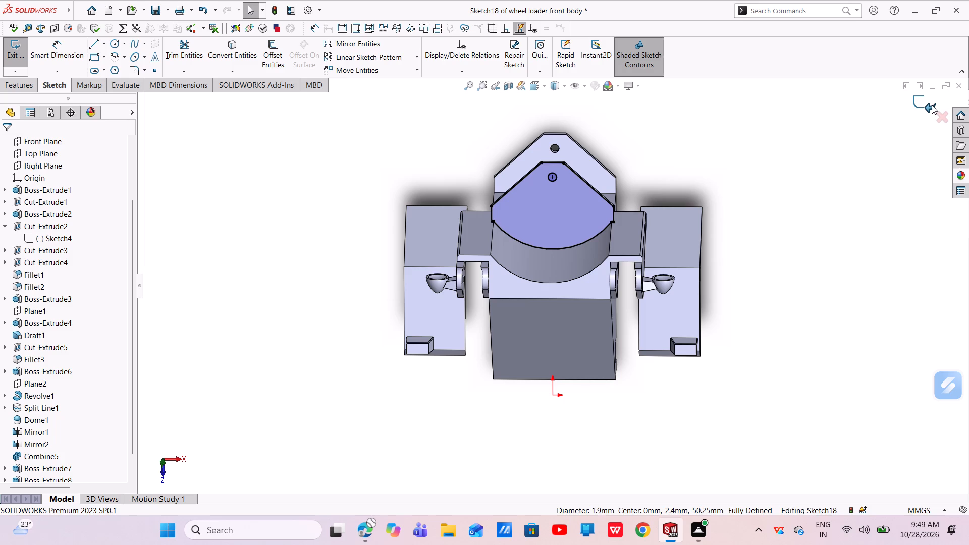
Exit the sketch and cut-extrude the 1.9 mm circle through the second tapered plate with a blind depth of 4.25 mm.
{"action": "left_click", "coordinate": [931, 105]}
{"action": "scroll", "coordinate": [562, 184], "scroll_direction": "down", "scroll_amount": 5}
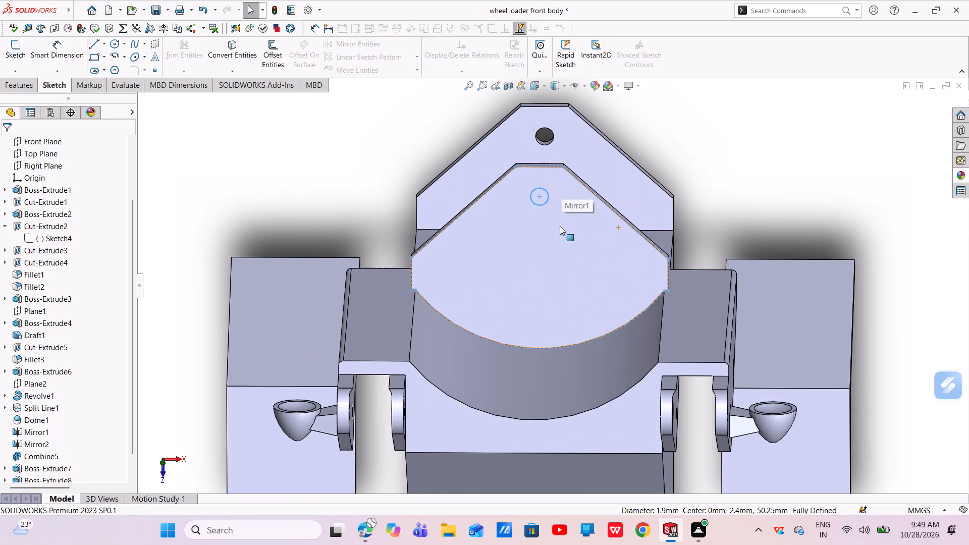
{"action": "scroll", "coordinate": [591, 232], "scroll_direction": "down", "scroll_amount": 1}
{"action": "middle_click_drag", "start_coordinate": [591, 231], "coordinate": [650, 256]}
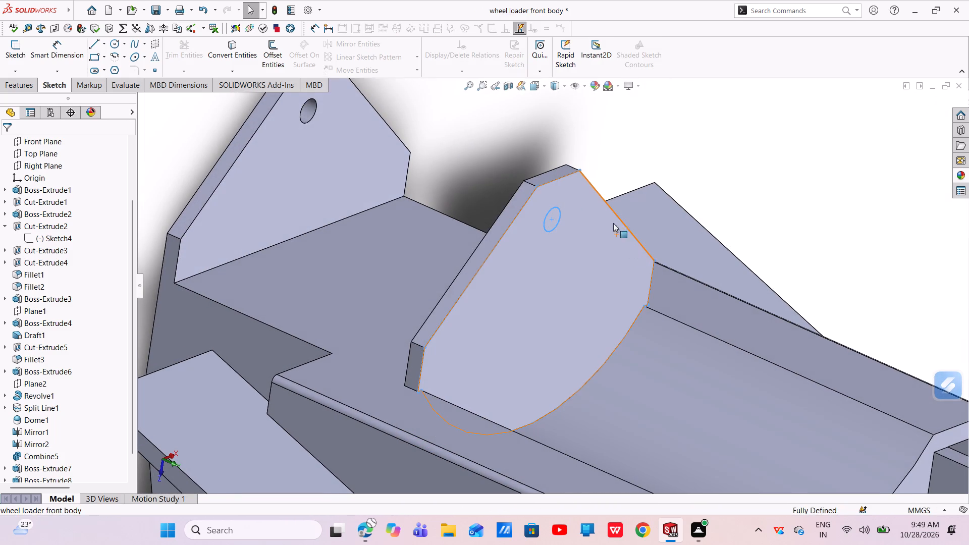
{"action": "left_click", "coordinate": [23, 84]}
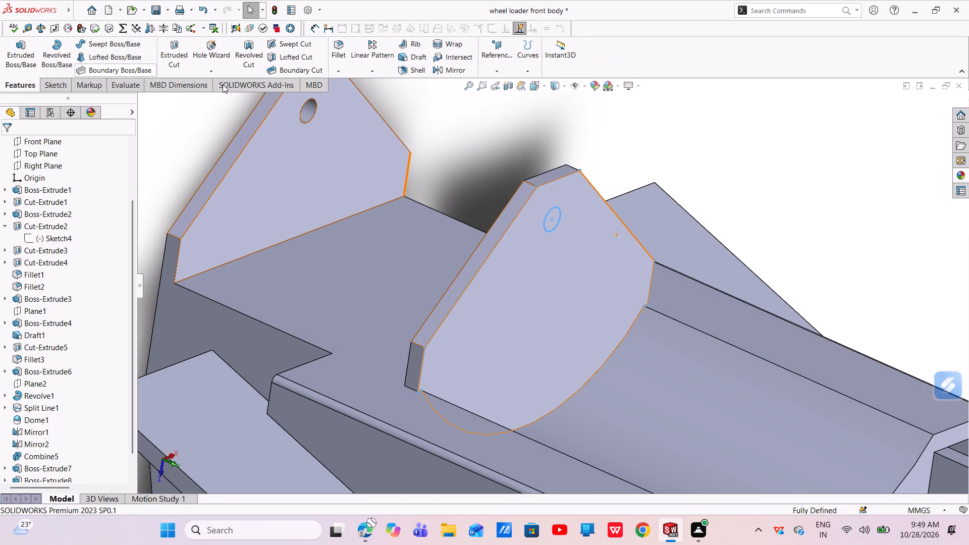
{"action": "left_click", "coordinate": [560, 221]}
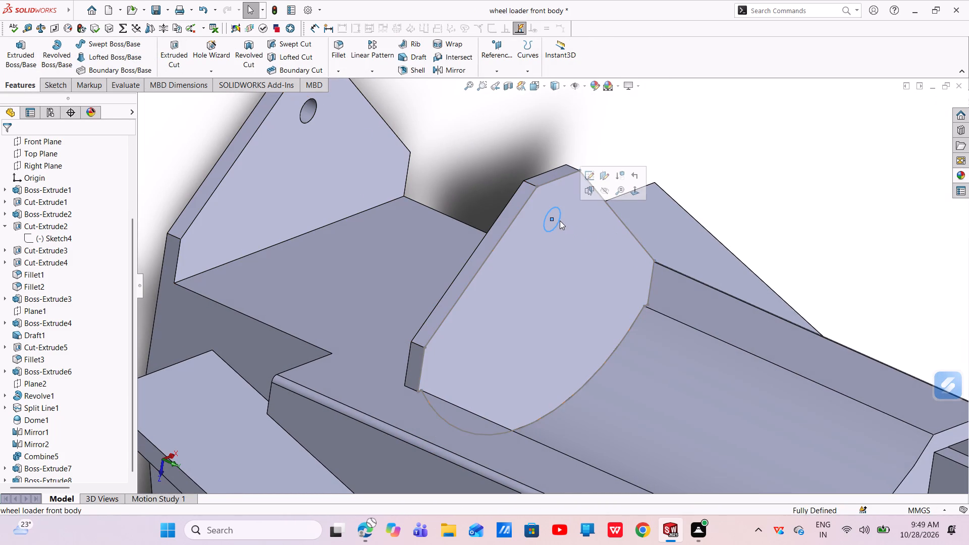
{"action": "left_click", "coordinate": [170, 61]}
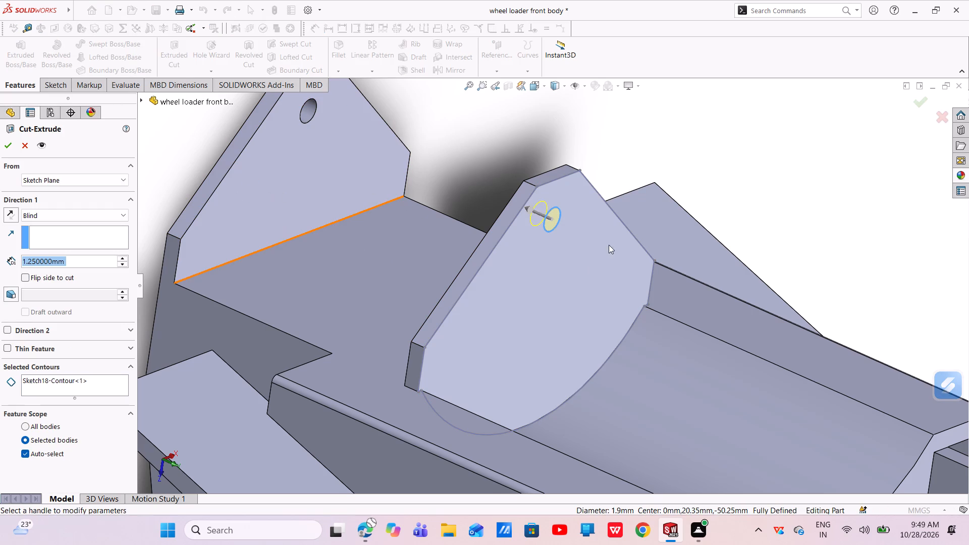
{"action": "left_click_drag", "start_coordinate": [527, 211], "coordinate": [501, 197]}
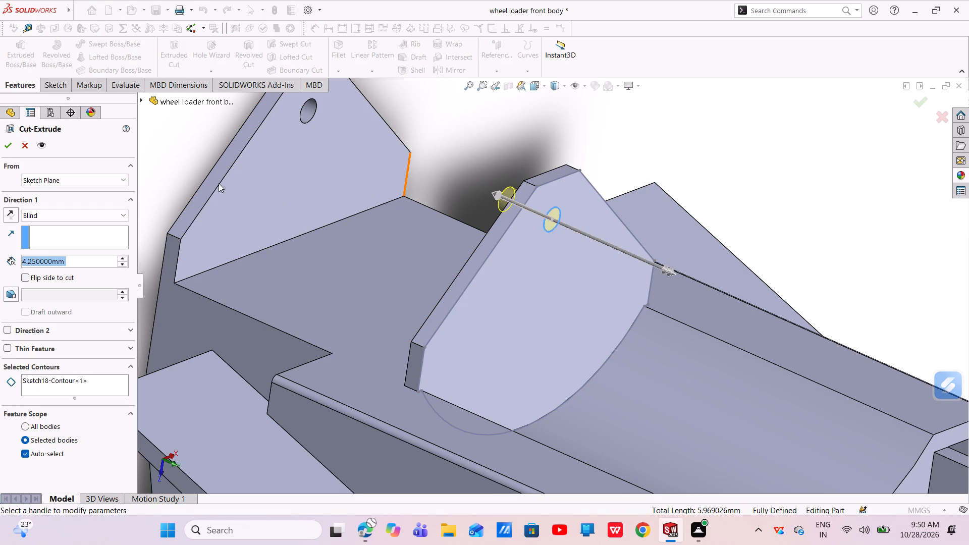
{"action": "left_click", "coordinate": [6, 150]}
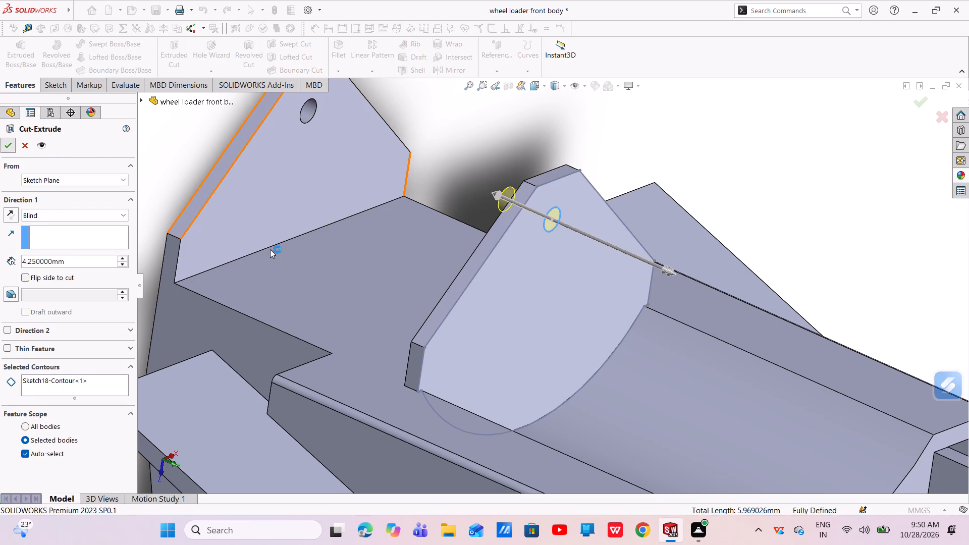
Fillet the two parallel bend edges running across the body's outer back face with a 5 mm radius.
{"action": "scroll", "coordinate": [524, 251], "scroll_direction": "up", "scroll_amount": 4}
{"action": "middle_click_drag", "start_coordinate": [519, 242], "coordinate": [563, 295]}
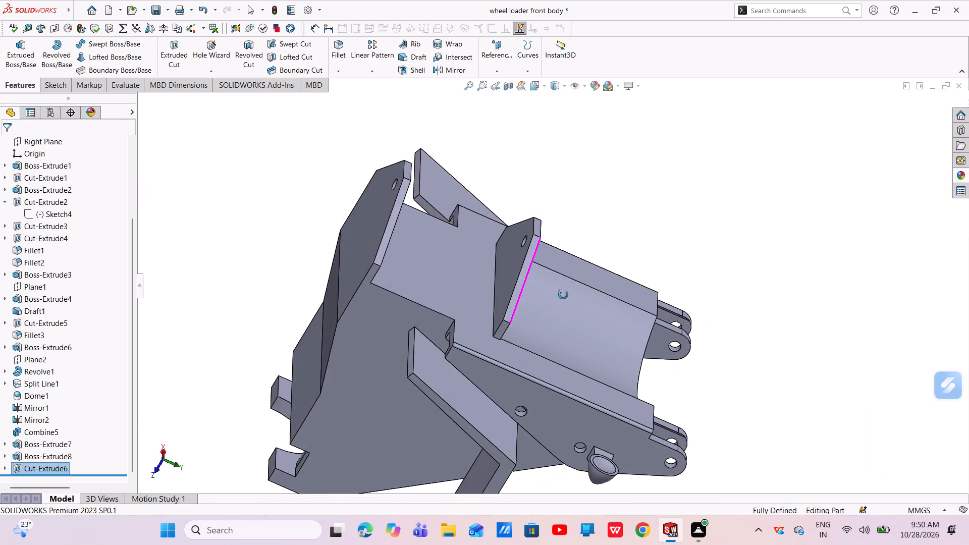
{"action": "middle_click_drag", "start_coordinate": [563, 295], "coordinate": [428, 372]}
{"action": "scroll", "coordinate": [521, 266], "scroll_direction": "up", "scroll_amount": 3}
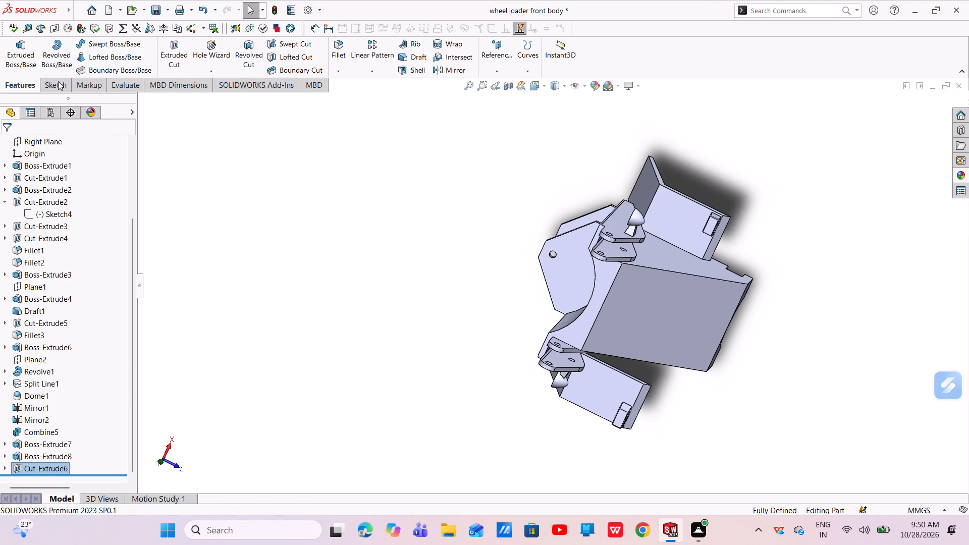
{"action": "left_click", "coordinate": [340, 44]}
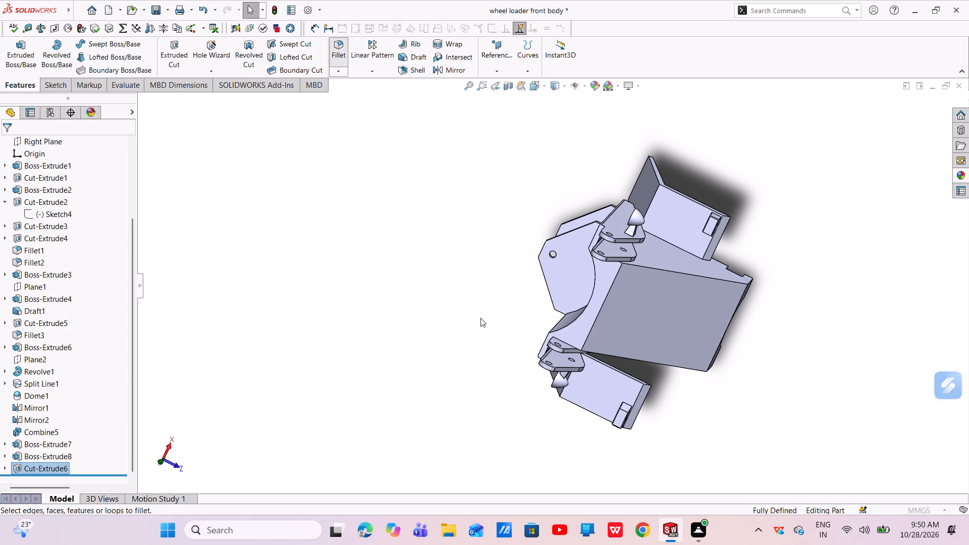
{"action": "middle_click_drag", "start_coordinate": [687, 325], "coordinate": [474, 235]}
{"action": "scroll", "coordinate": [621, 317], "scroll_direction": "down", "scroll_amount": 5}
{"action": "middle_click_drag", "start_coordinate": [611, 307], "coordinate": [637, 267]}
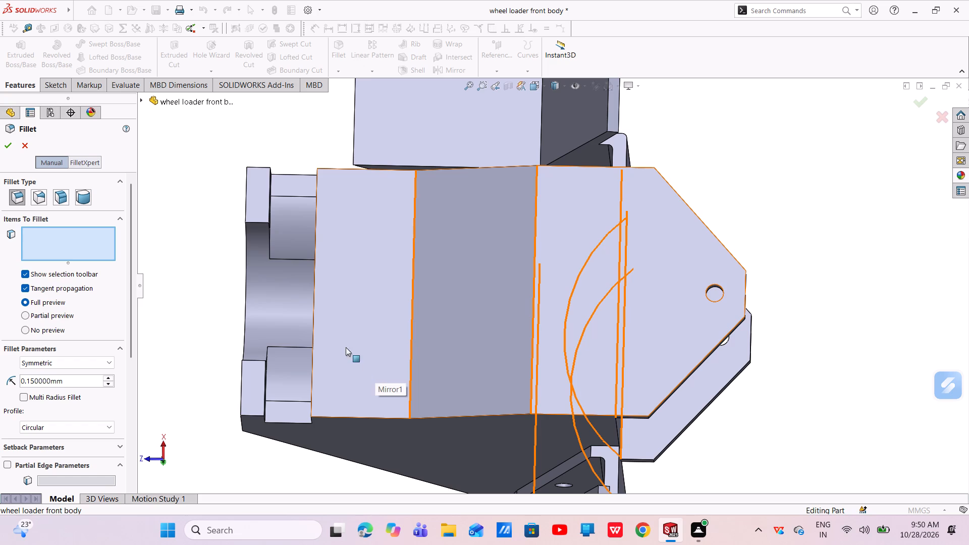
{"action": "left_click_drag", "start_coordinate": [68, 379], "coordinate": [23, 381]}
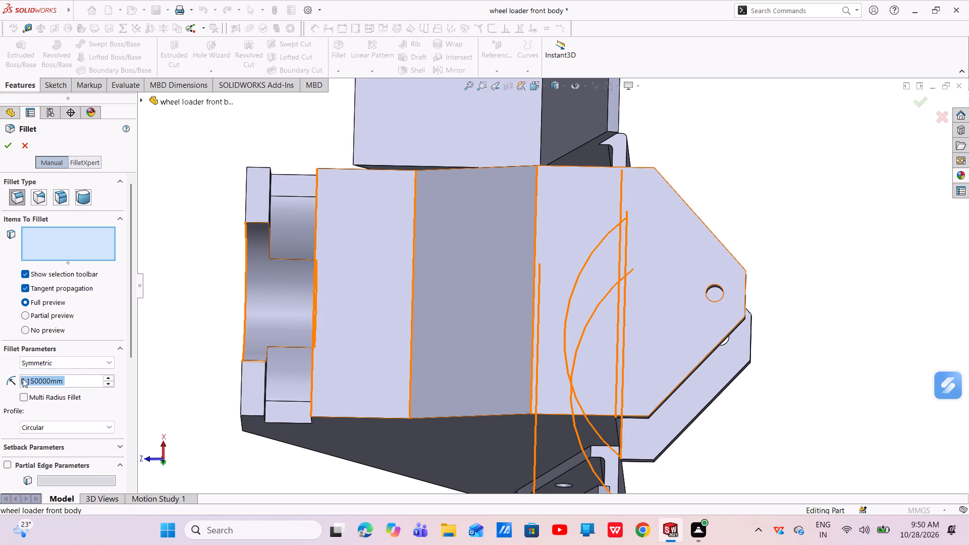
{"action": "key", "text": "BackSpace"}
{"action": "key", "text": "5"}
{"action": "key", "text": "Return"}
{"action": "scroll", "coordinate": [488, 369], "scroll_direction": "up", "scroll_amount": 1}
{"action": "scroll", "coordinate": [488, 369], "scroll_direction": "down", "scroll_amount": 1}
{"action": "scroll", "coordinate": [488, 368], "scroll_direction": "up", "scroll_amount": 2}
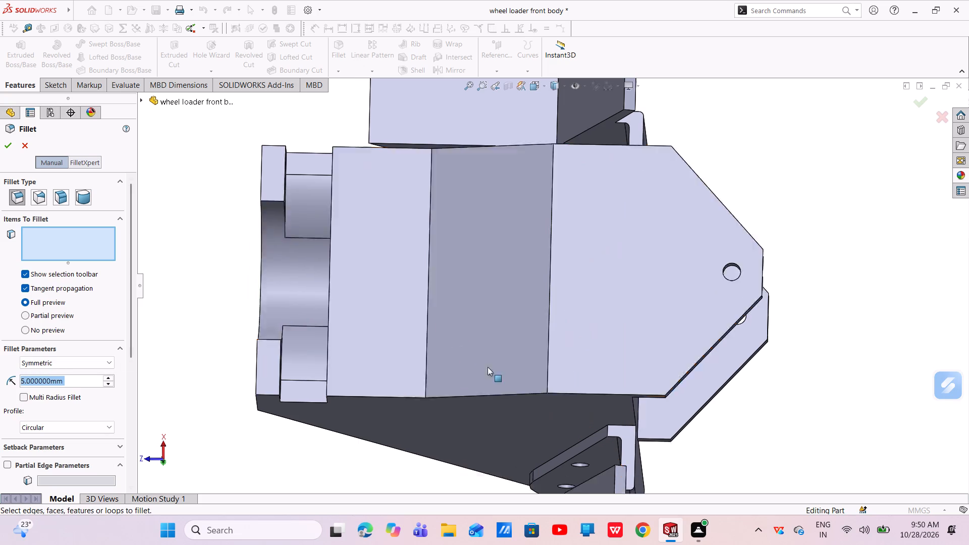
{"action": "scroll", "coordinate": [488, 367], "scroll_direction": "up", "scroll_amount": 1}
{"action": "scroll", "coordinate": [572, 301], "scroll_direction": "down", "scroll_amount": 1}
{"action": "middle_click_drag", "start_coordinate": [572, 301], "coordinate": [583, 331]}
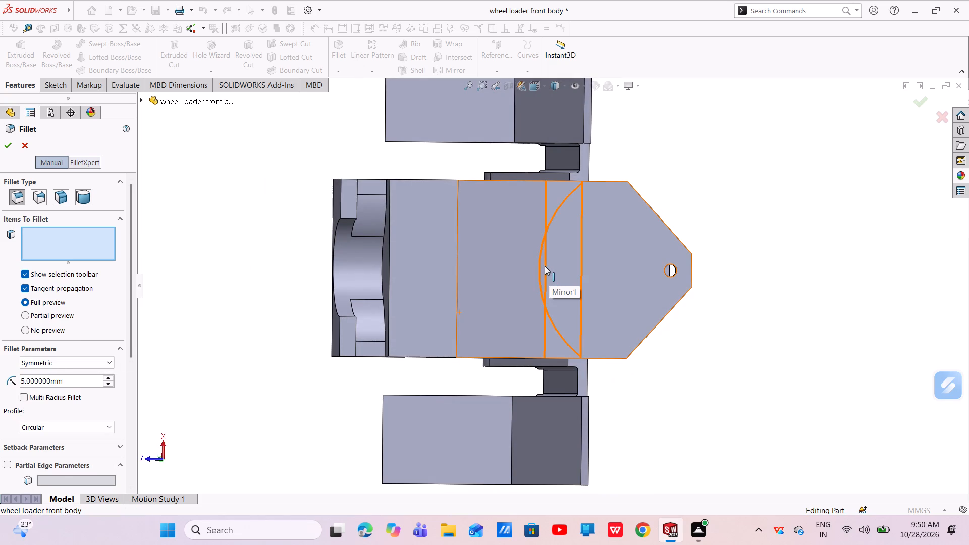
{"action": "left_click", "coordinate": [545, 266]}
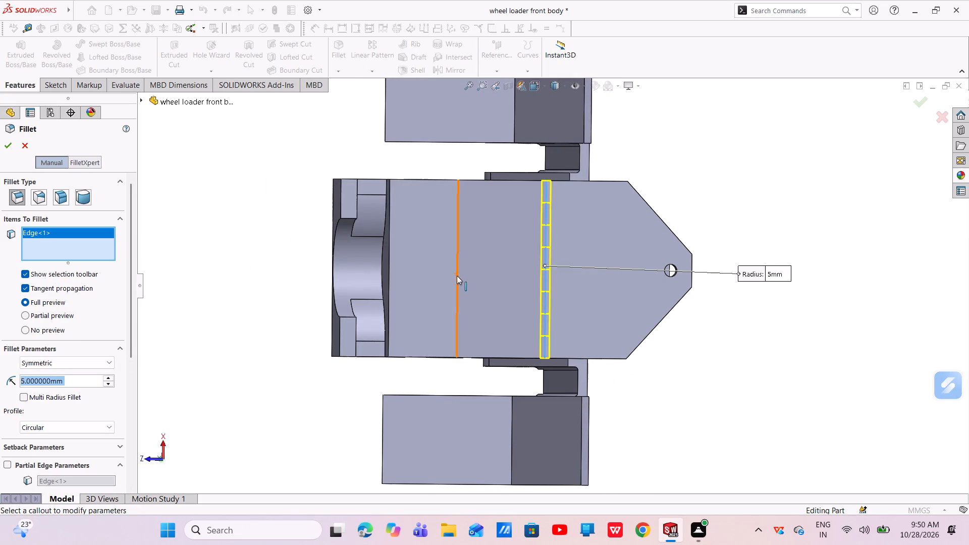
{"action": "left_click", "coordinate": [457, 276]}
{"action": "left_click", "coordinate": [6, 146]}
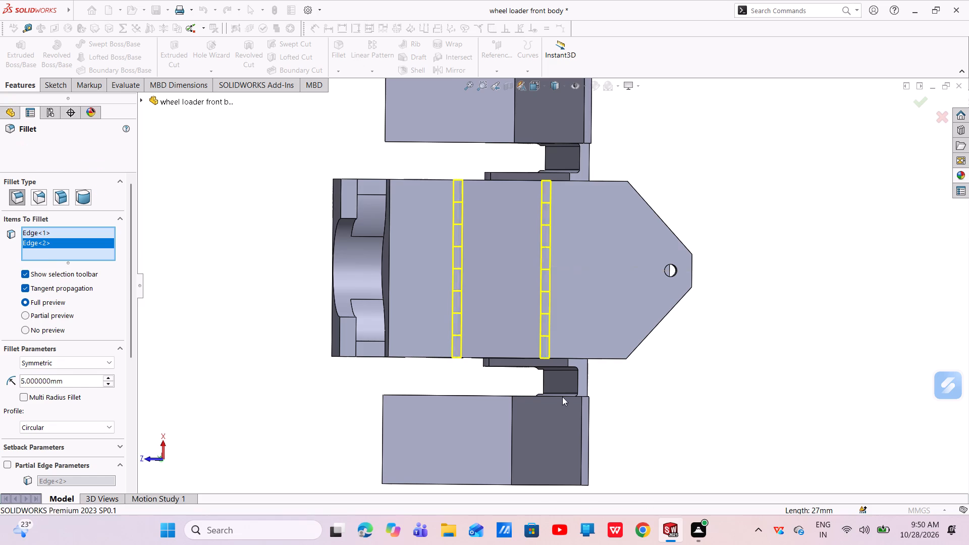
Examine the filleted back face and the two tapered plates from several angles.
{"action": "scroll", "coordinate": [577, 336], "scroll_direction": "up", "scroll_amount": 3}
{"action": "middle_click_drag", "start_coordinate": [574, 314], "coordinate": [549, 158]}
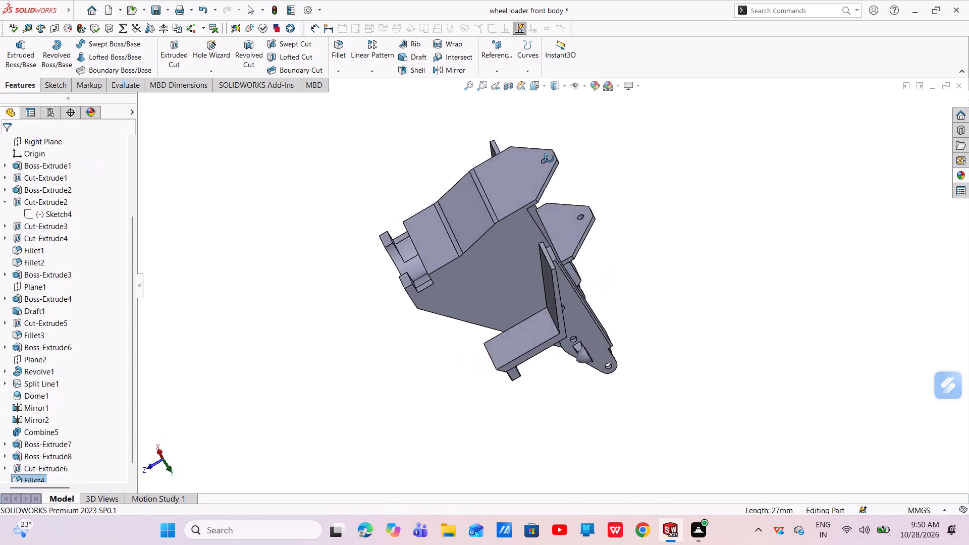
{"action": "middle_click_drag", "start_coordinate": [549, 158], "coordinate": [527, 174]}
{"action": "scroll", "coordinate": [534, 254], "scroll_direction": "down", "scroll_amount": 4}
{"action": "scroll", "coordinate": [533, 254], "scroll_direction": "up", "scroll_amount": 3}
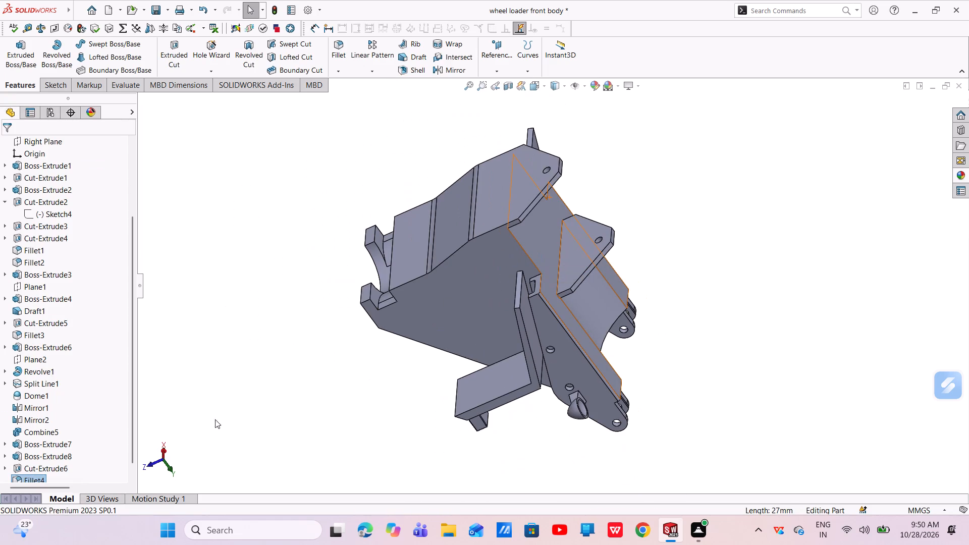
{"action": "scroll", "coordinate": [177, 450], "scroll_direction": "up", "scroll_amount": 3}
{"action": "left_click", "coordinate": [318, 369]}
{"action": "scroll", "coordinate": [507, 295], "scroll_direction": "down", "scroll_amount": 4}
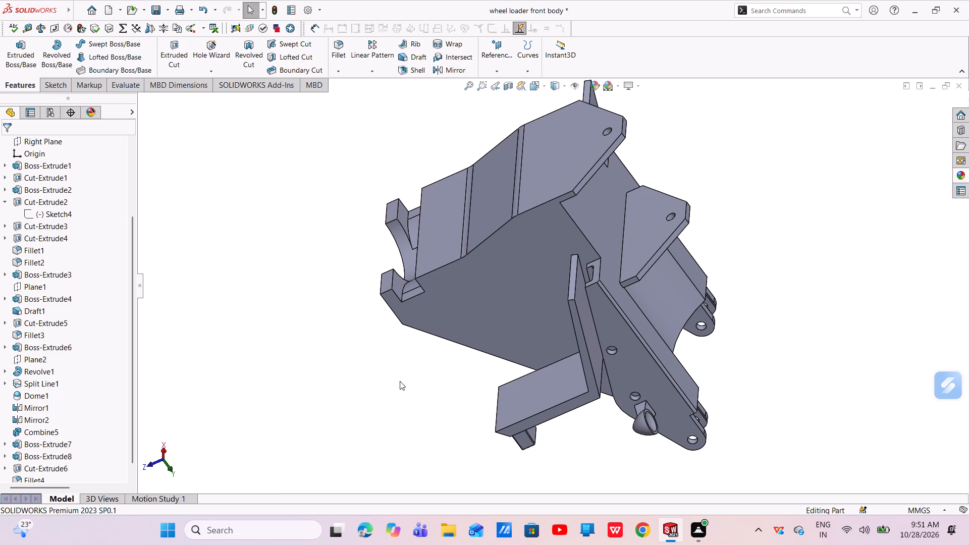
{"action": "scroll", "coordinate": [400, 376], "scroll_direction": "up", "scroll_amount": 3}
{"action": "scroll", "coordinate": [400, 370], "scroll_direction": "down", "scroll_amount": 1}
{"action": "scroll", "coordinate": [400, 370], "scroll_direction": "up", "scroll_amount": 1}
Start a sketch on the inner face behind the half-round notch and draw an 8.5 mm diameter circle centred on the origin.
{"action": "middle_click_drag", "start_coordinate": [453, 334], "coordinate": [562, 406]}
{"action": "scroll", "coordinate": [639, 298], "scroll_direction": "down", "scroll_amount": 1}
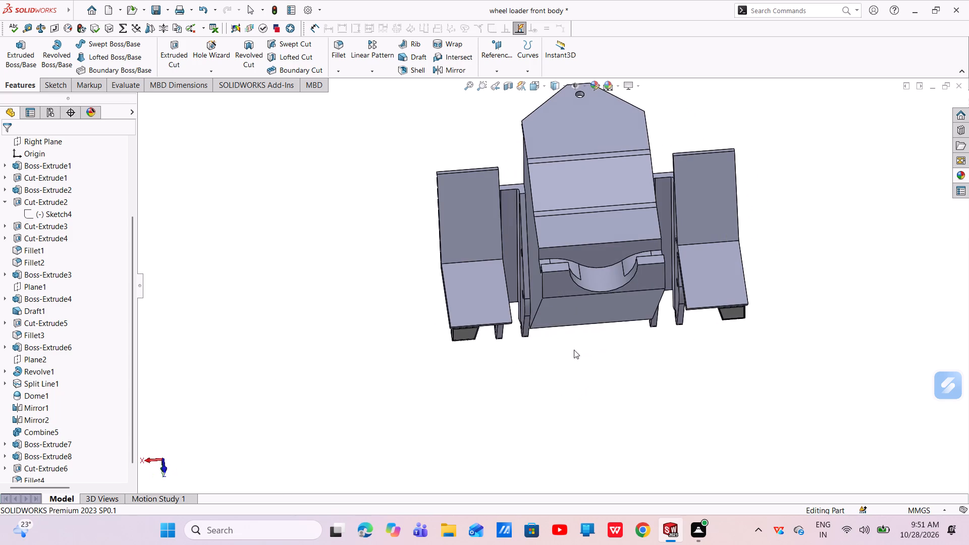
{"action": "scroll", "coordinate": [609, 287], "scroll_direction": "up", "scroll_amount": 2}
{"action": "middle_click_drag", "start_coordinate": [609, 291], "coordinate": [613, 153]}
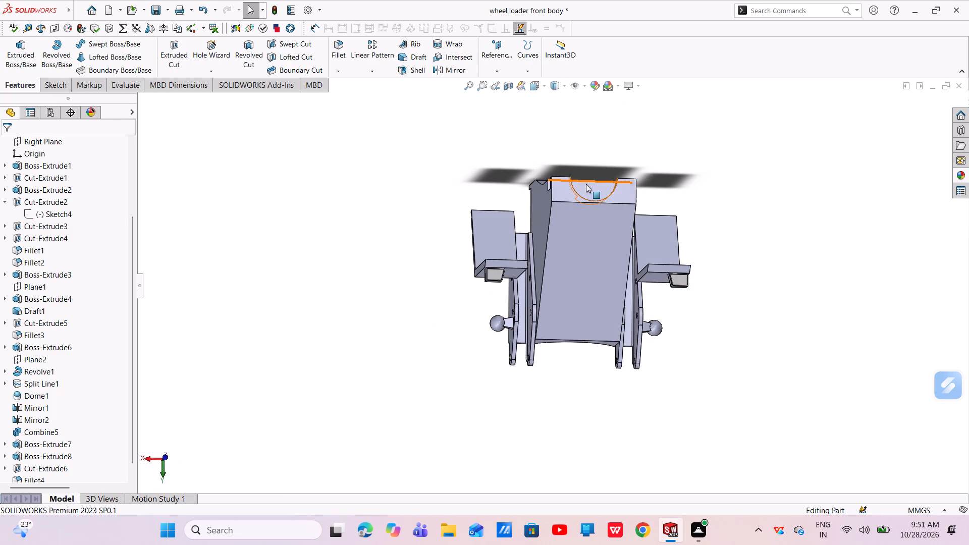
{"action": "left_click", "coordinate": [587, 187]}
{"action": "left_click", "coordinate": [633, 162]}
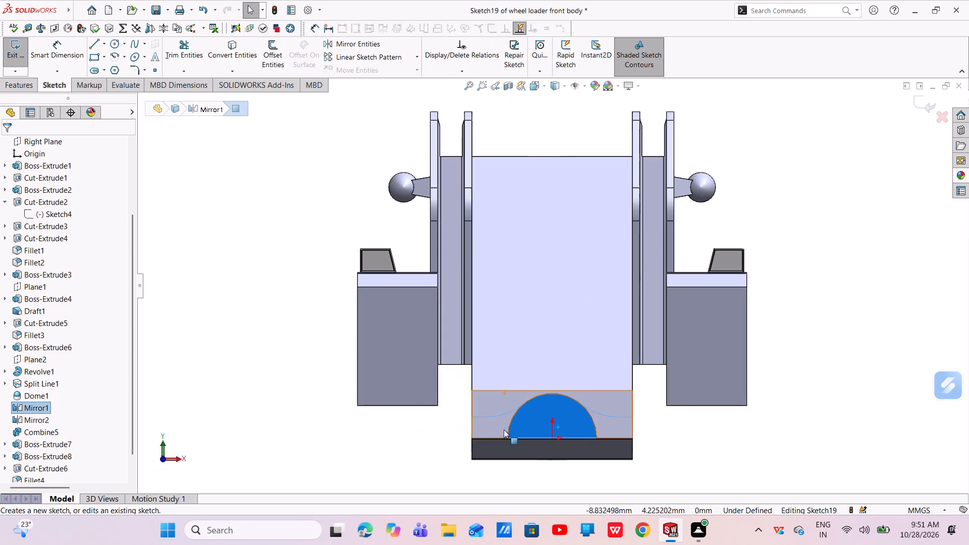
{"action": "left_click", "coordinate": [116, 41]}
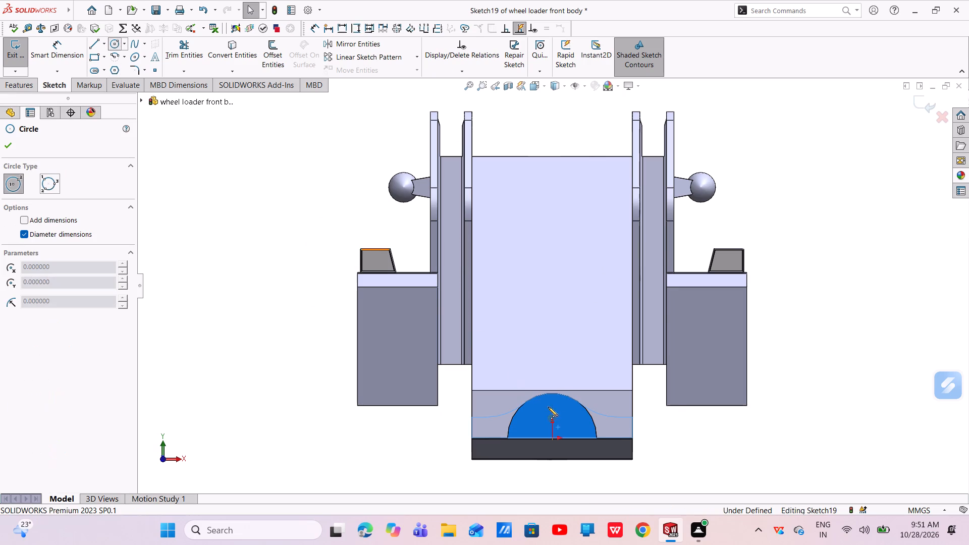
{"action": "scroll", "coordinate": [554, 410], "scroll_direction": "up", "scroll_amount": 3}
{"action": "left_click", "coordinate": [552, 375]}
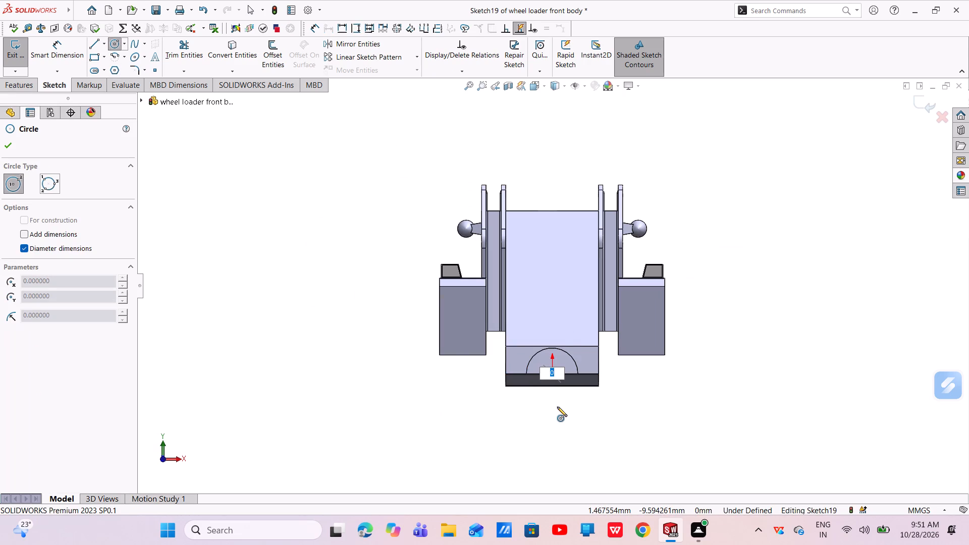
{"action": "type", "text": "8.5"}
{"action": "key", "text": "0"}
{"action": "key", "text": "Return"}
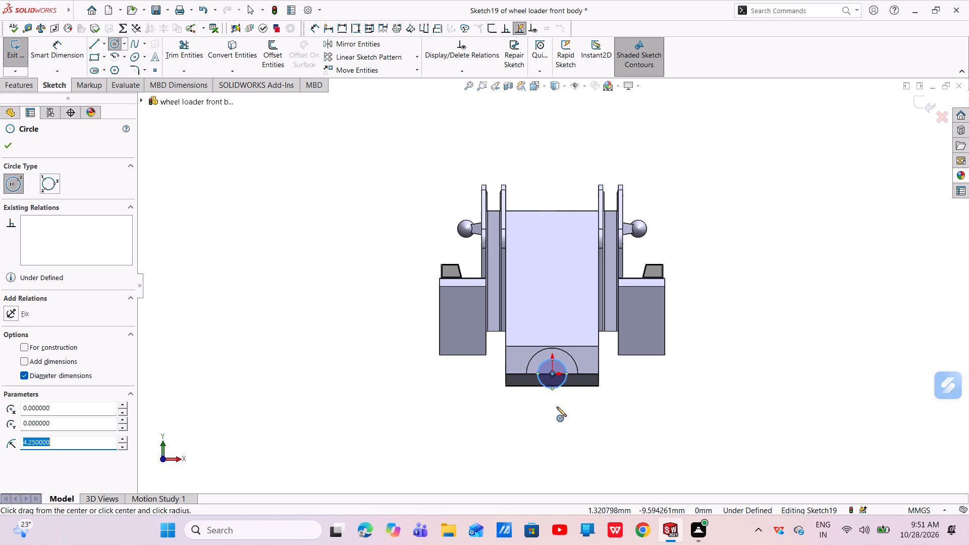
Add a diameter dimension of 4.25 mm to the circle centred on the origin.
{"action": "left_click", "coordinate": [7, 147]}
{"action": "left_click", "coordinate": [72, 44]}
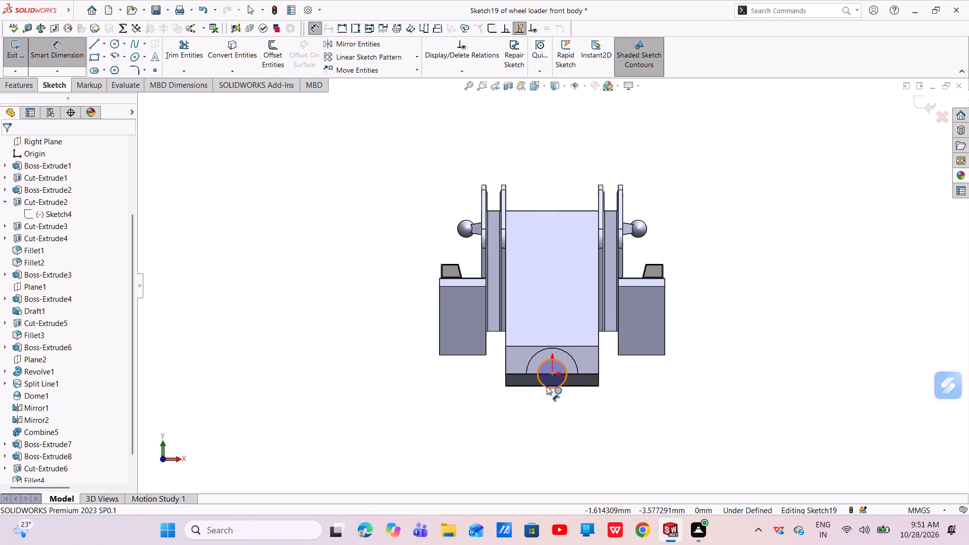
{"action": "left_click", "coordinate": [547, 386]}
{"action": "left_click", "coordinate": [674, 417]}
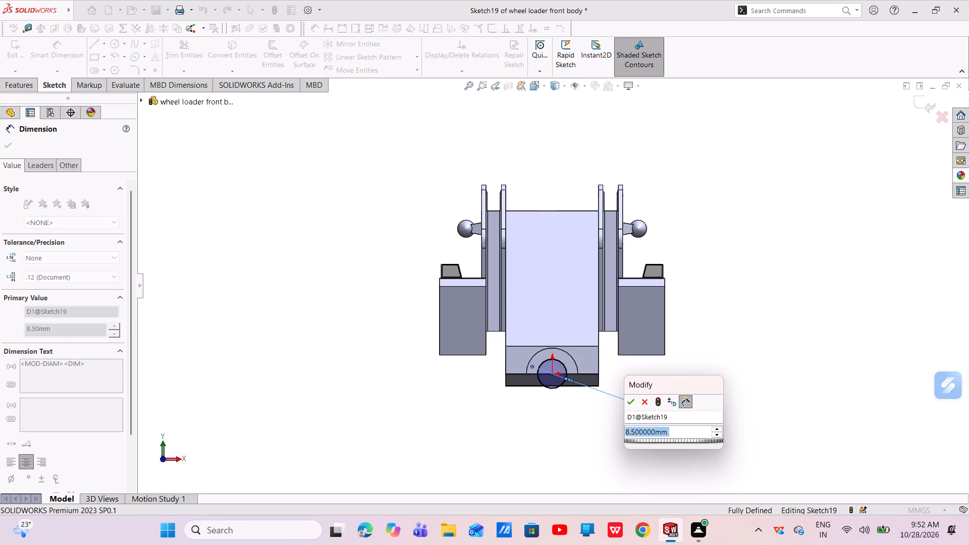
{"action": "key", "text": "BackSpace"}
{"action": "key", "text": "4"}
{"action": "type", "text": ".25"}
{"action": "key", "text": "Return"}
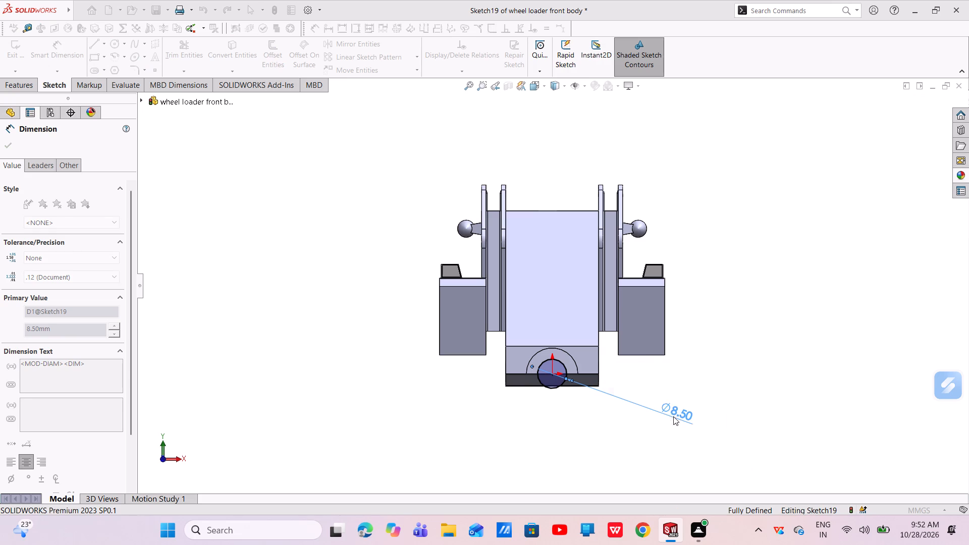
Set the circle's diameter dimension to 6 mm.
{"action": "scroll", "coordinate": [655, 343], "scroll_direction": "down", "scroll_amount": 7}
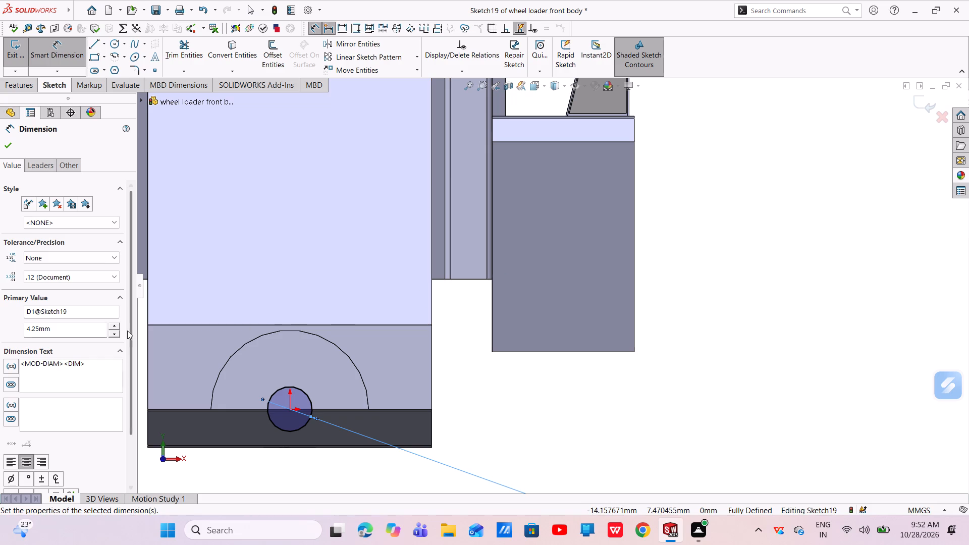
{"action": "left_click_drag", "start_coordinate": [56, 330], "coordinate": [22, 330]}
{"action": "key", "text": "BackSpace"}
{"action": "key", "text": "6"}
{"action": "key", "text": "Return"}
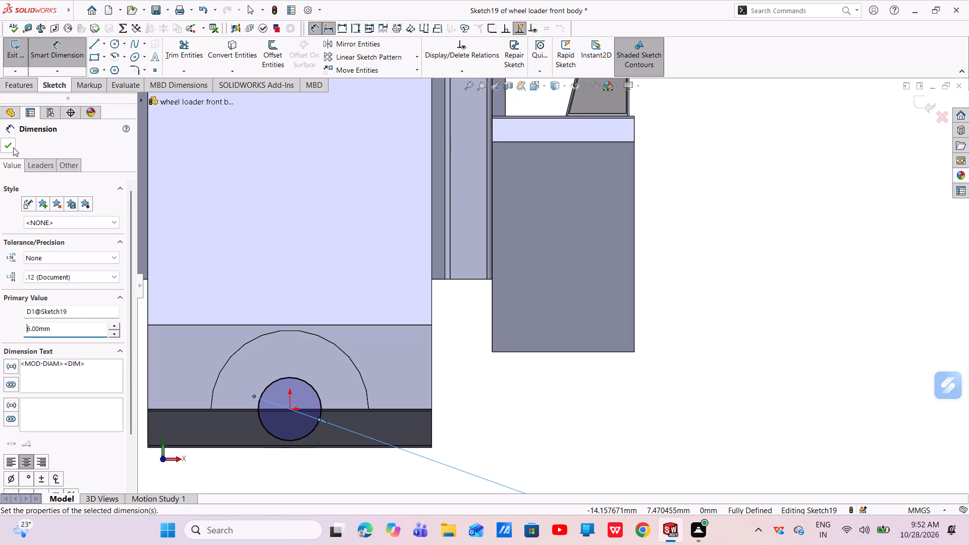
{"action": "left_click", "coordinate": [13, 147]}
Extrude the 6 mm circle as a merged boss in the reversed direction with the end condition Up To Next.
{"action": "scroll", "coordinate": [279, 271], "scroll_direction": "up", "scroll_amount": 3}
{"action": "middle_click_drag", "start_coordinate": [422, 318], "coordinate": [394, 373]}
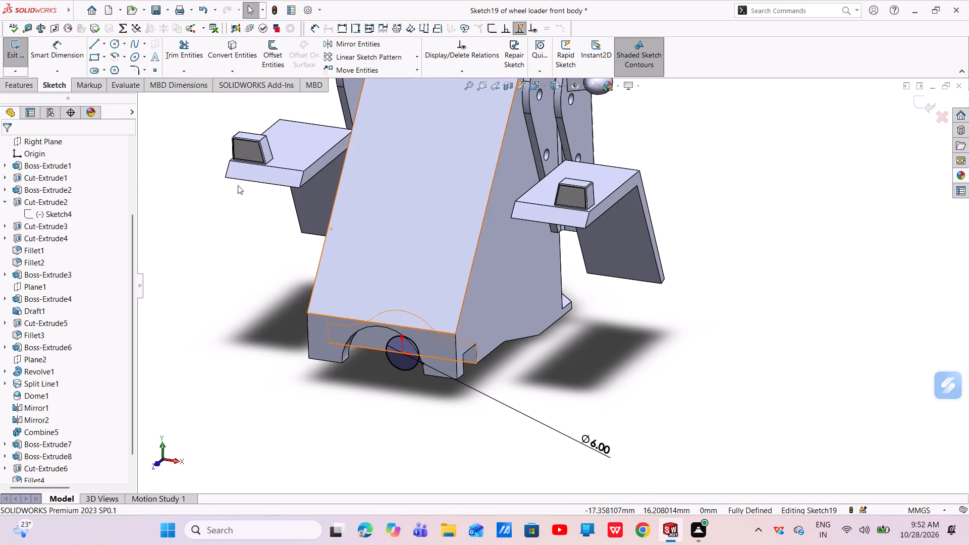
{"action": "left_click", "coordinate": [16, 88]}
{"action": "left_click", "coordinate": [28, 57]}
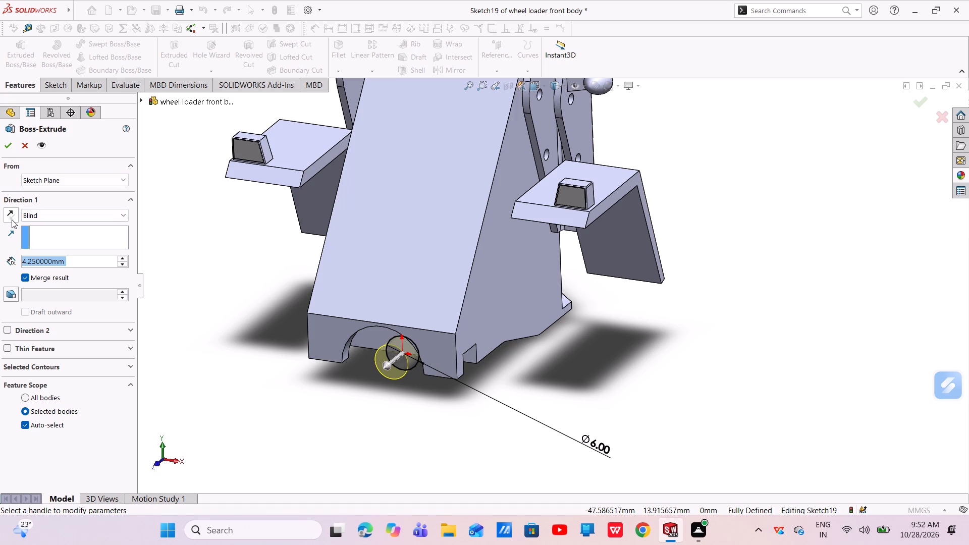
{"action": "left_click", "coordinate": [12, 220]}
{"action": "left_click", "coordinate": [82, 214]}
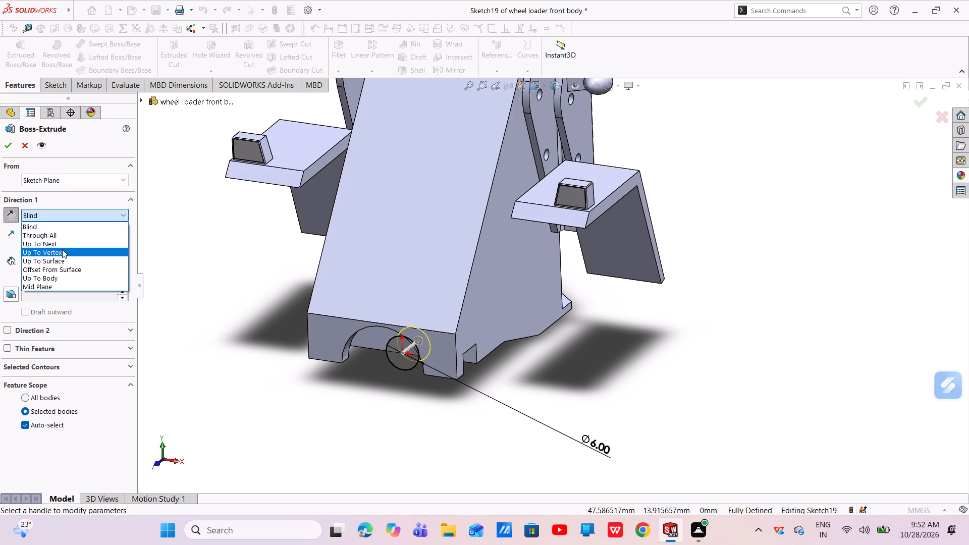
{"action": "left_click", "coordinate": [63, 244]}
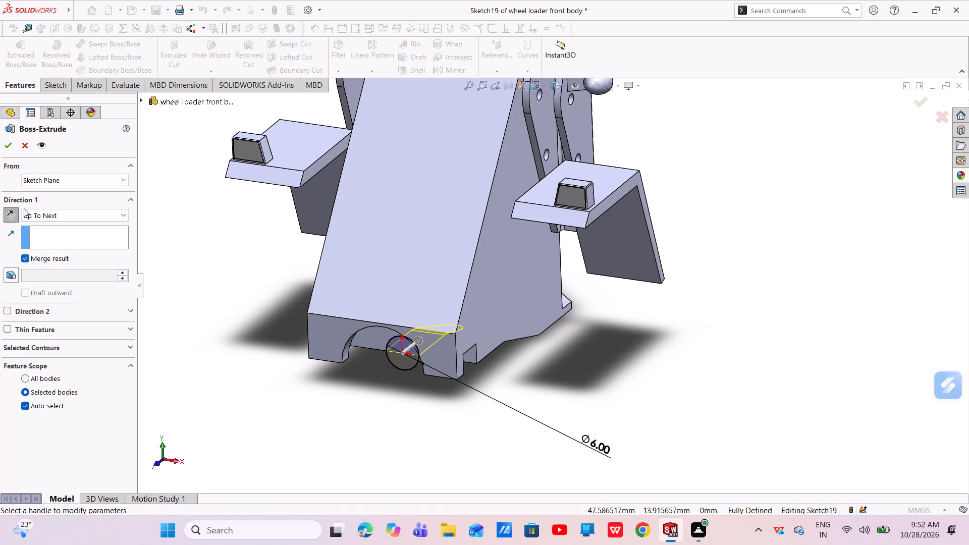
{"action": "left_click", "coordinate": [9, 147]}
Fillet the edge where the round boss meets the underside of the body with a 1 mm radius.
{"action": "scroll", "coordinate": [435, 358], "scroll_direction": "down", "scroll_amount": 5}
{"action": "middle_click_drag", "start_coordinate": [415, 349], "coordinate": [410, 202]}
{"action": "scroll", "coordinate": [439, 404], "scroll_direction": "up", "scroll_amount": 3}
{"action": "scroll", "coordinate": [439, 404], "scroll_direction": "down", "scroll_amount": 1}
{"action": "scroll", "coordinate": [439, 404], "scroll_direction": "up", "scroll_amount": 2}
{"action": "middle_click_drag", "start_coordinate": [540, 380], "coordinate": [518, 366]}
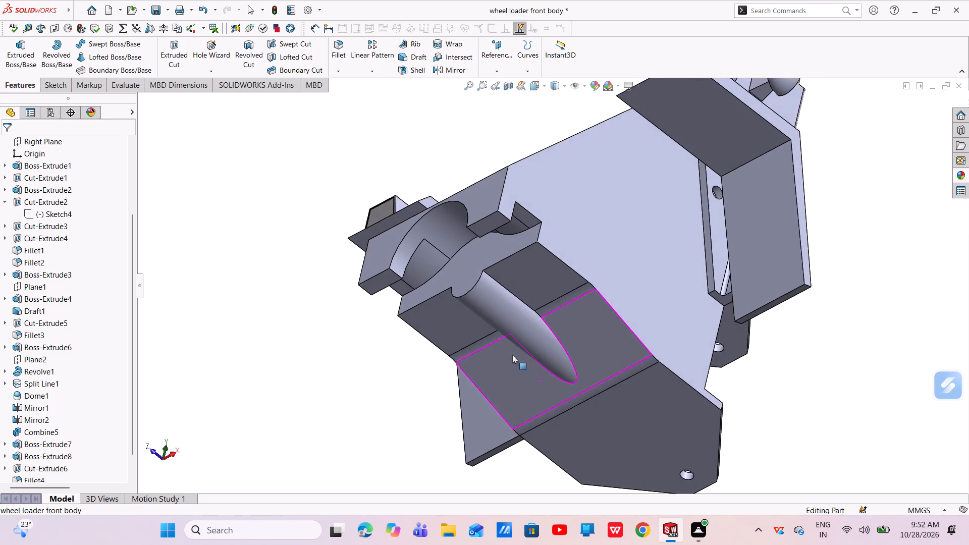
{"action": "scroll", "coordinate": [558, 310], "scroll_direction": "down", "scroll_amount": 5}
{"action": "scroll", "coordinate": [557, 313], "scroll_direction": "up", "scroll_amount": 3}
{"action": "middle_click_drag", "start_coordinate": [557, 315], "coordinate": [524, 372]}
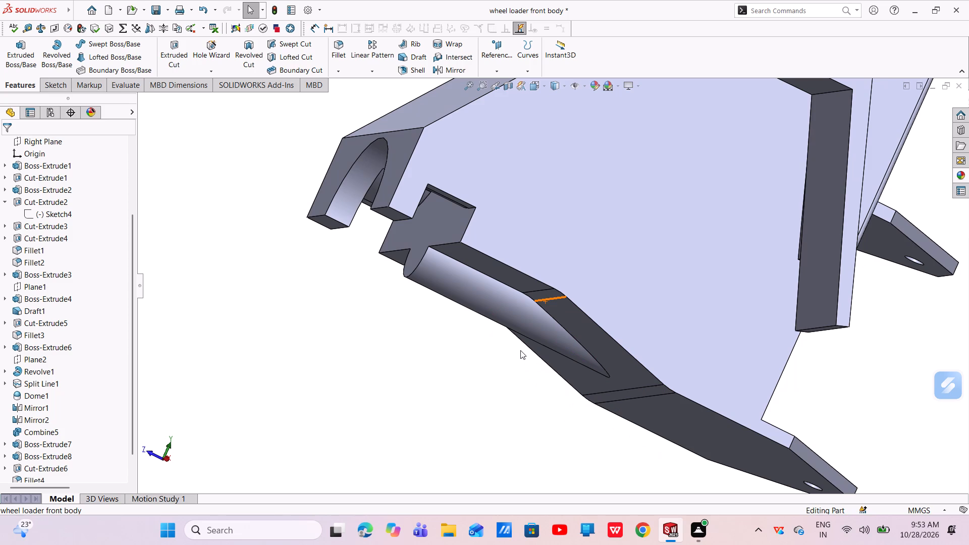
{"action": "left_click", "coordinate": [335, 54]}
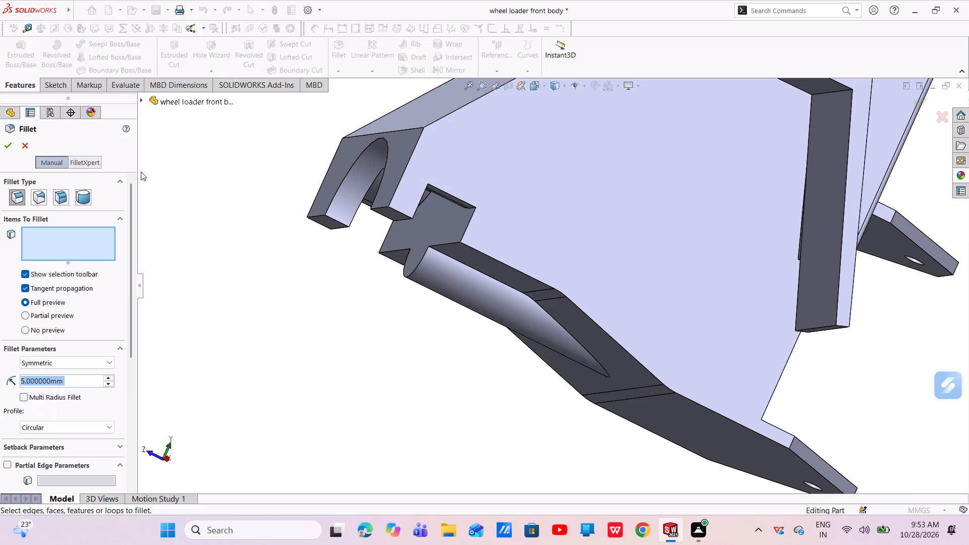
{"action": "key", "text": "BackSpace"}
{"action": "key", "text": "1"}
{"action": "key", "text": "Return"}
{"action": "left_click", "coordinate": [452, 258]}
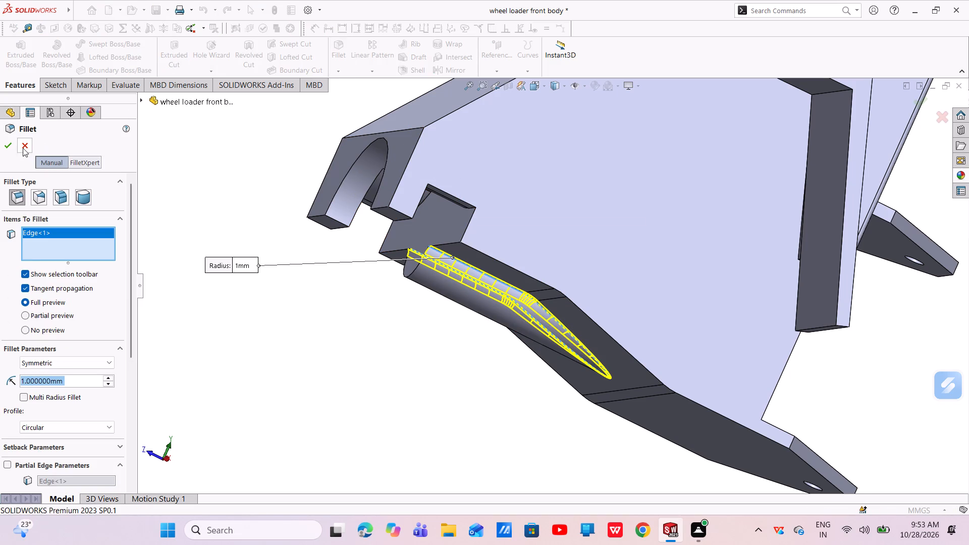
{"action": "left_click", "coordinate": [1, 147]}
Examine the rounded edge around the cylindrical boss on the body's underside.
{"action": "scroll", "coordinate": [524, 320], "scroll_direction": "down", "scroll_amount": 5}
{"action": "scroll", "coordinate": [520, 304], "scroll_direction": "up", "scroll_amount": 4}
{"action": "middle_click_drag", "start_coordinate": [521, 289], "coordinate": [554, 249]}
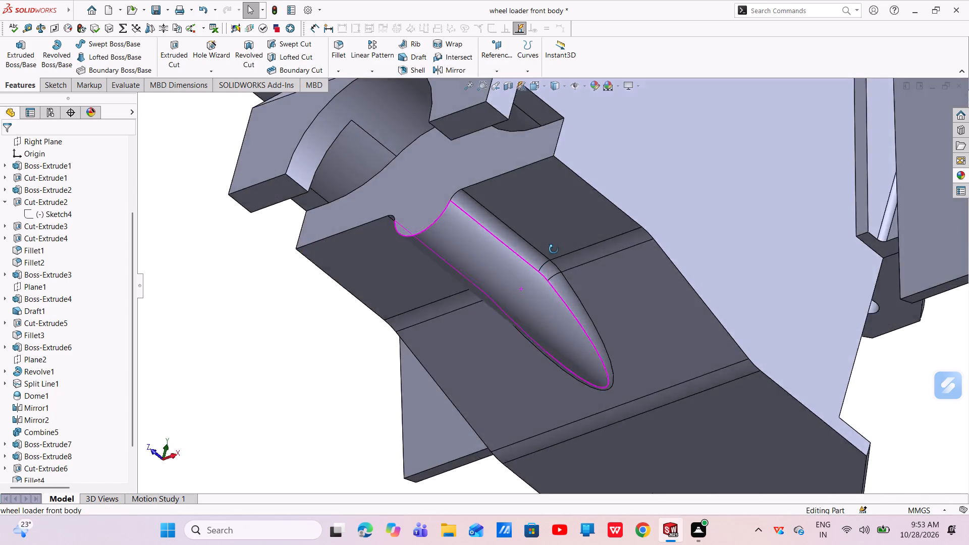
{"action": "middle_click_drag", "start_coordinate": [554, 249], "coordinate": [603, 263]}
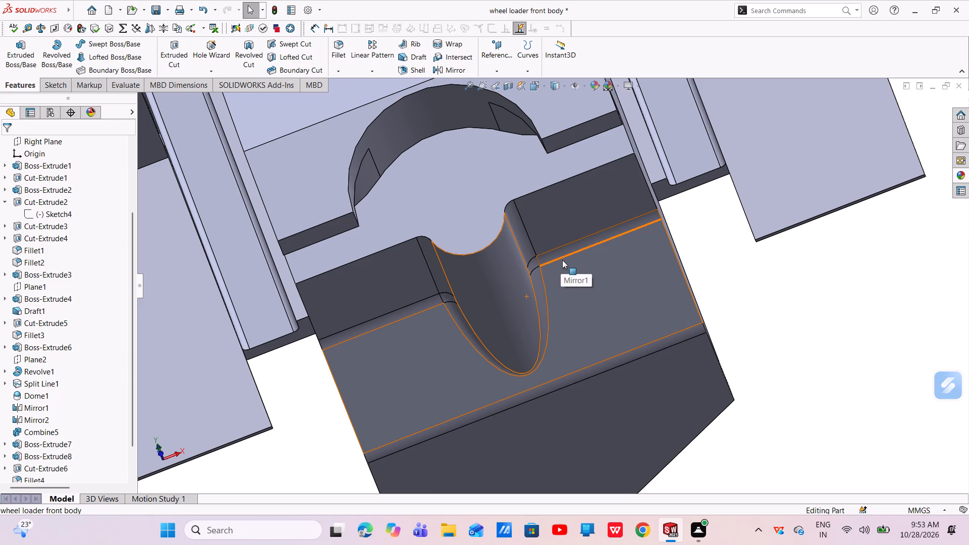
{"action": "scroll", "coordinate": [507, 322], "scroll_direction": "up", "scroll_amount": 3}
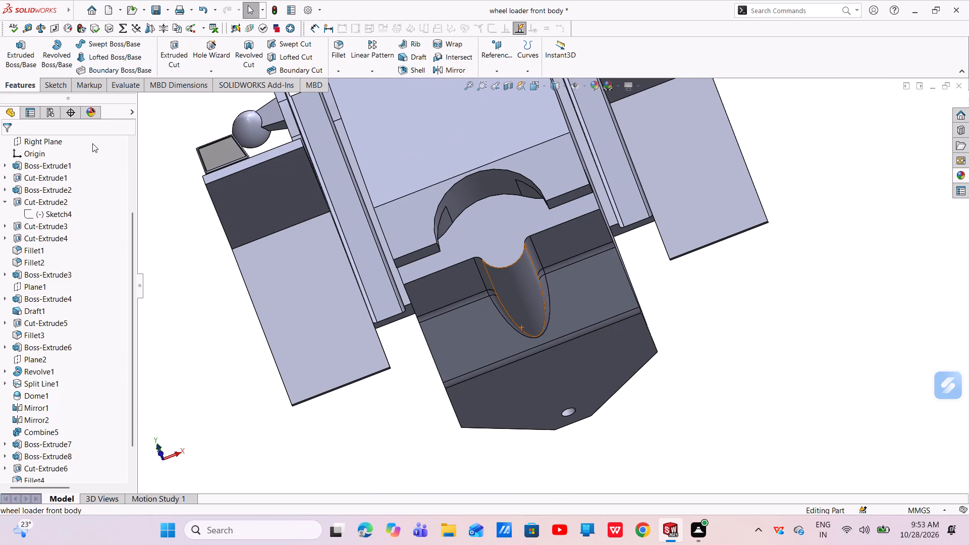
{"action": "scroll", "coordinate": [58, 192], "scroll_direction": "up", "scroll_amount": 8}
Select the whole part and look through the Plastic appearances for a suitable finish.
{"action": "left_click", "coordinate": [94, 143]}
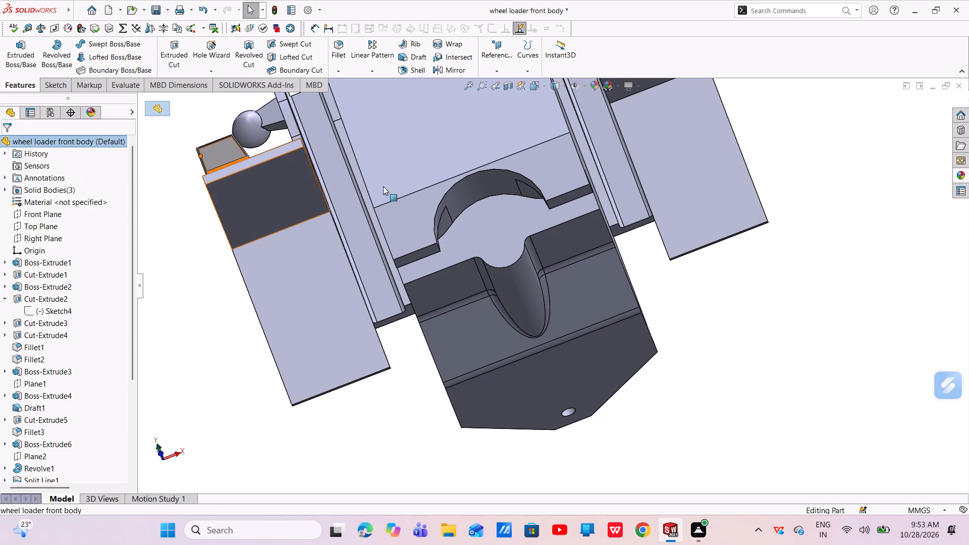
{"action": "left_click", "coordinate": [958, 176]}
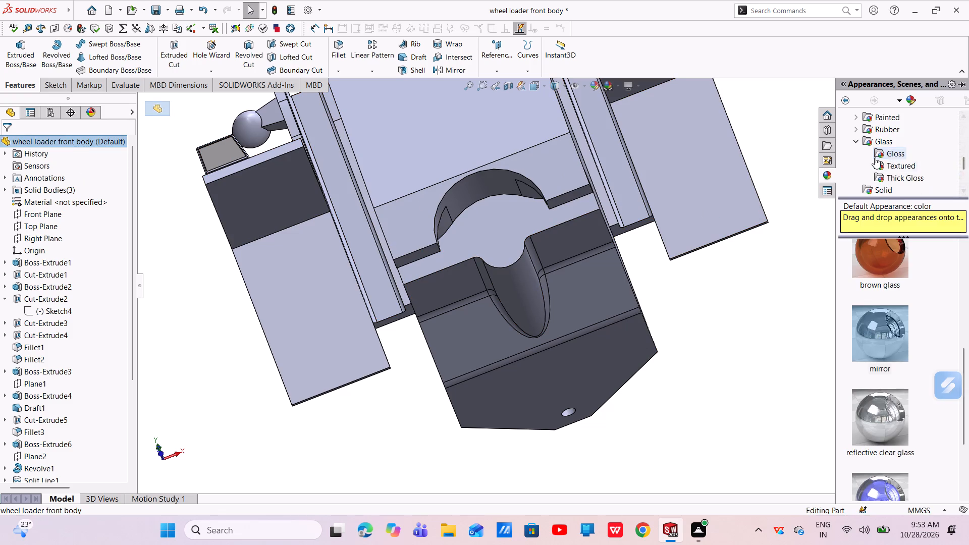
{"action": "scroll", "coordinate": [875, 157], "scroll_direction": "up", "scroll_amount": 8}
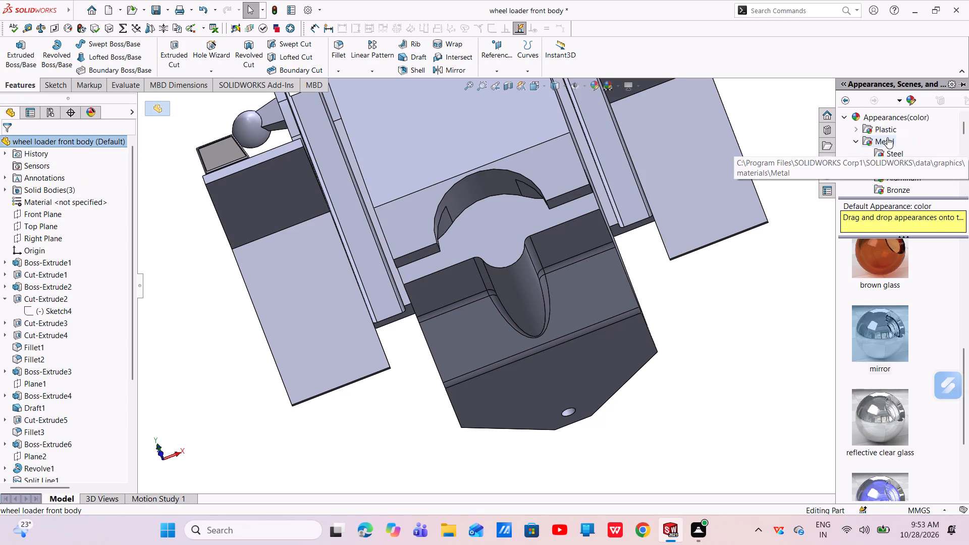
{"action": "left_click", "coordinate": [884, 129]}
{"action": "scroll", "coordinate": [893, 279], "scroll_direction": "down", "scroll_amount": 13}
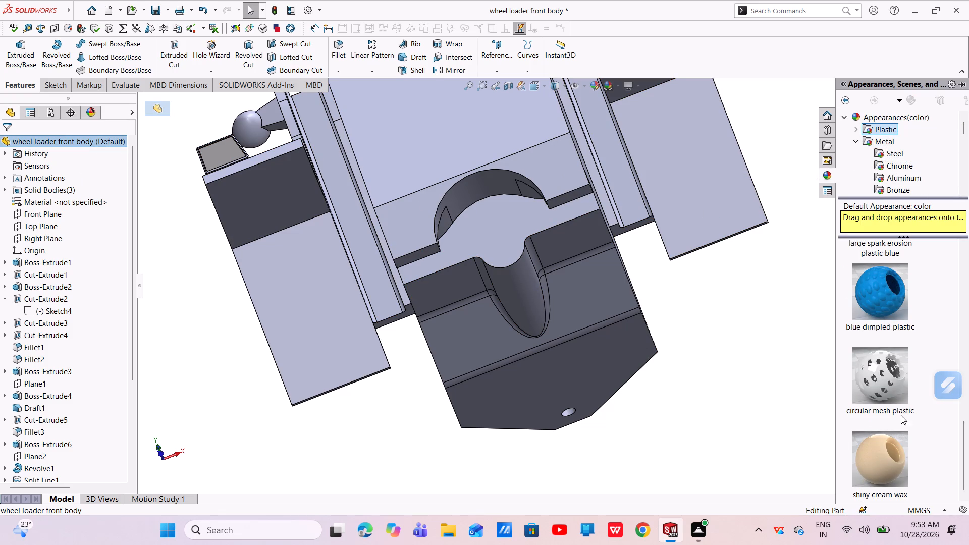
{"action": "scroll", "coordinate": [893, 422], "scroll_direction": "up", "scroll_amount": 5}
{"action": "scroll", "coordinate": [891, 418], "scroll_direction": "down", "scroll_amount": 13}
{"action": "scroll", "coordinate": [889, 402], "scroll_direction": "up", "scroll_amount": 3}
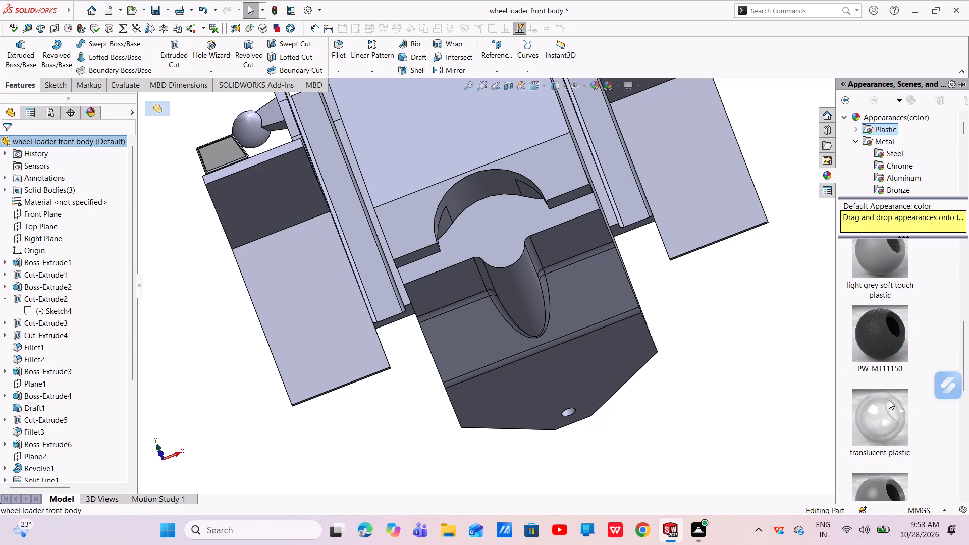
{"action": "scroll", "coordinate": [889, 400], "scroll_direction": "up", "scroll_amount": 6}
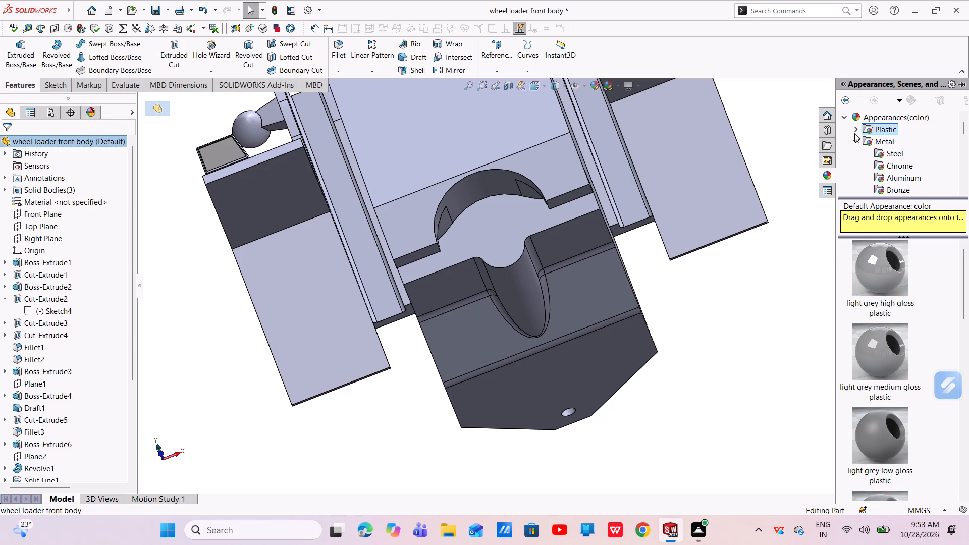
Apply the yellow high gloss plastic appearance from the High Gloss plastics to the whole part.
{"action": "left_click", "coordinate": [855, 132]}
{"action": "scroll", "coordinate": [894, 146], "scroll_direction": "down", "scroll_amount": 1}
{"action": "scroll", "coordinate": [896, 140], "scroll_direction": "up", "scroll_amount": 1}
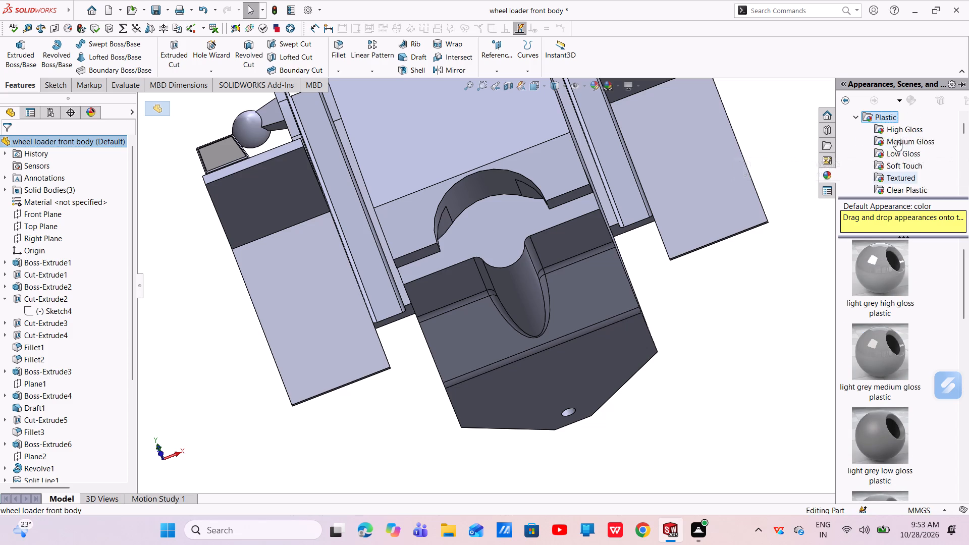
{"action": "scroll", "coordinate": [896, 140], "scroll_direction": "up", "scroll_amount": 1}
{"action": "left_click", "coordinate": [898, 142]}
{"action": "left_click", "coordinate": [901, 152]}
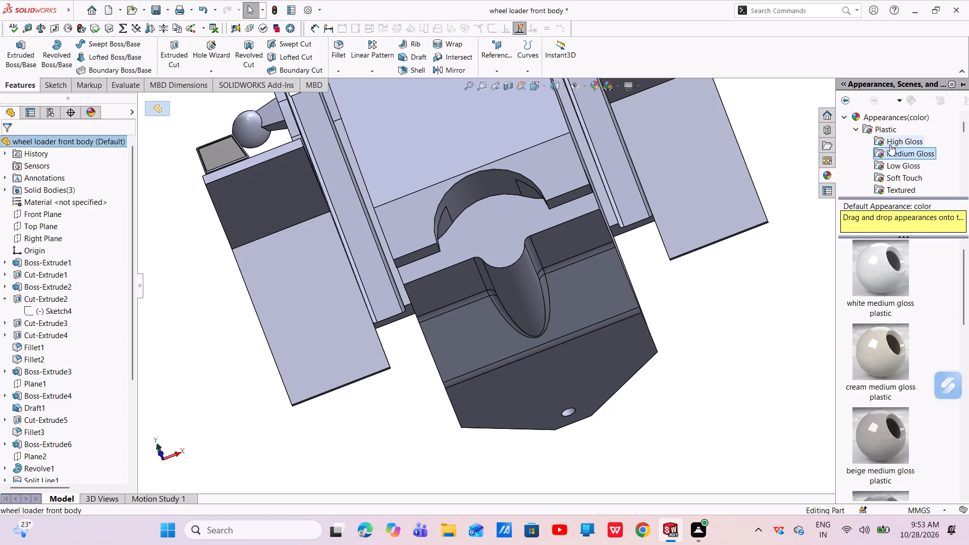
{"action": "left_click", "coordinate": [889, 140]}
{"action": "scroll", "coordinate": [890, 304], "scroll_direction": "up", "scroll_amount": 8}
{"action": "scroll", "coordinate": [887, 309], "scroll_direction": "down", "scroll_amount": 13}
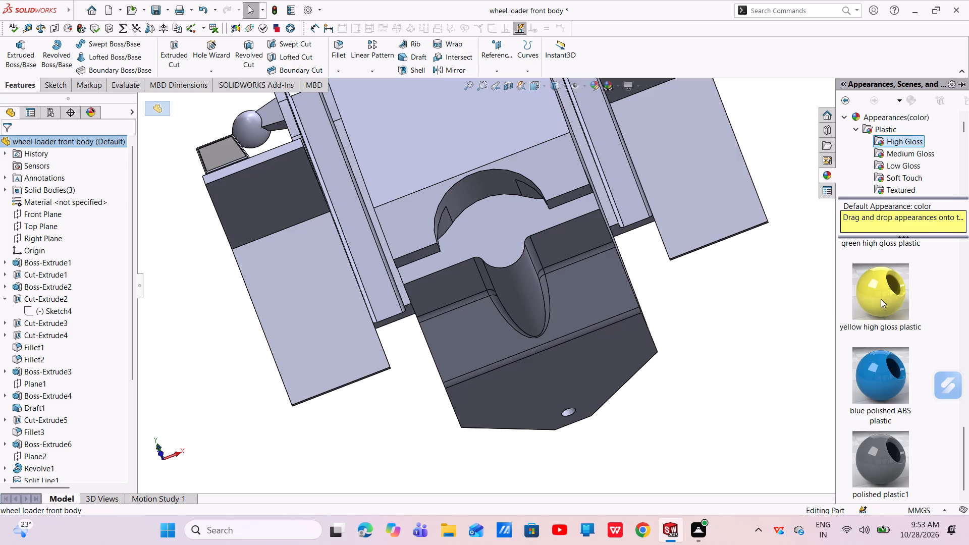
{"action": "left_click", "coordinate": [881, 299]}
{"action": "left_click_drag", "start_coordinate": [881, 299], "coordinate": [644, 267]}
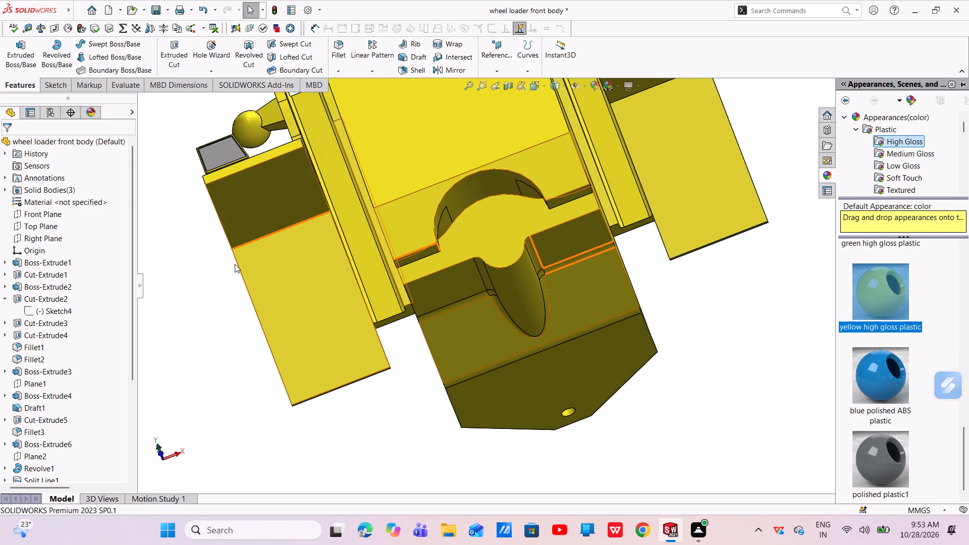
{"action": "left_click", "coordinate": [215, 322]}
Examine the yellow front body from several angles, including its underside and side plates.
{"action": "scroll", "coordinate": [526, 403], "scroll_direction": "up", "scroll_amount": 3}
{"action": "middle_click_drag", "start_coordinate": [649, 337], "coordinate": [611, 367]}
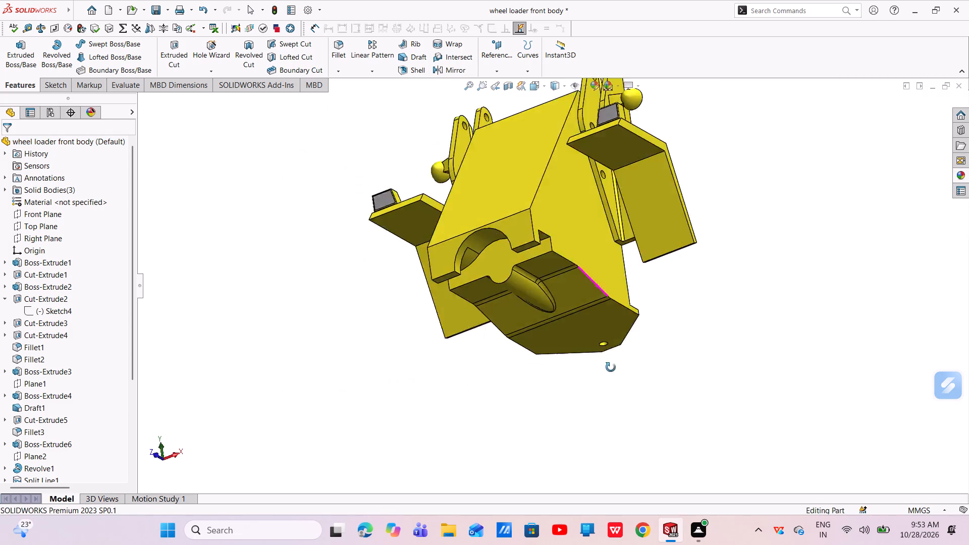
{"action": "middle_click_drag", "start_coordinate": [611, 367], "coordinate": [580, 411]}
{"action": "scroll", "coordinate": [584, 288], "scroll_direction": "down", "scroll_amount": 4}
{"action": "scroll", "coordinate": [584, 288], "scroll_direction": "up", "scroll_amount": 6}
{"action": "middle_click_drag", "start_coordinate": [569, 291], "coordinate": [579, 370]}
{"action": "scroll", "coordinate": [568, 305], "scroll_direction": "up", "scroll_amount": 1}
{"action": "scroll", "coordinate": [571, 268], "scroll_direction": "down", "scroll_amount": 5}
{"action": "middle_click_drag", "start_coordinate": [554, 312], "coordinate": [693, 338]}
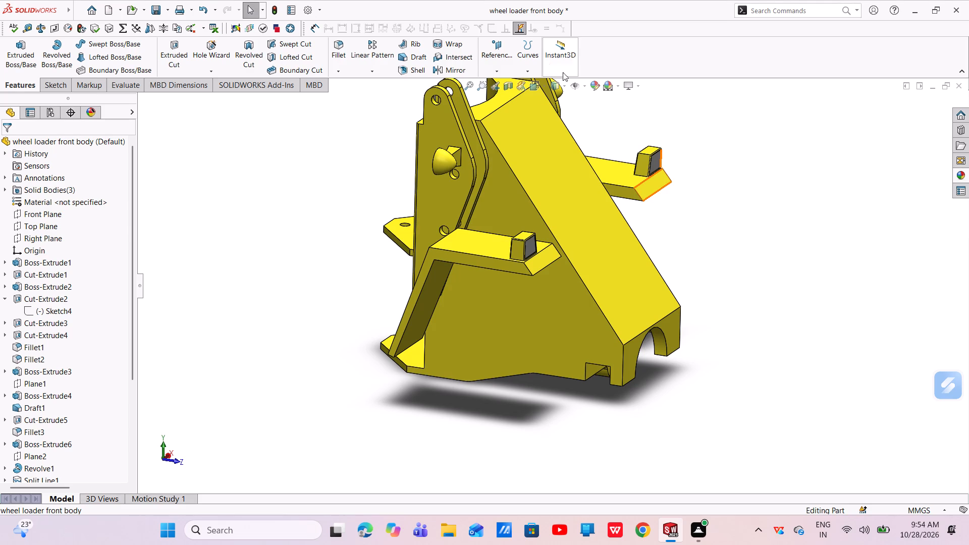
Change the part's appearance colour to a golden yellow with RGB values 255, 199, 21.
{"action": "left_click", "coordinate": [596, 87]}
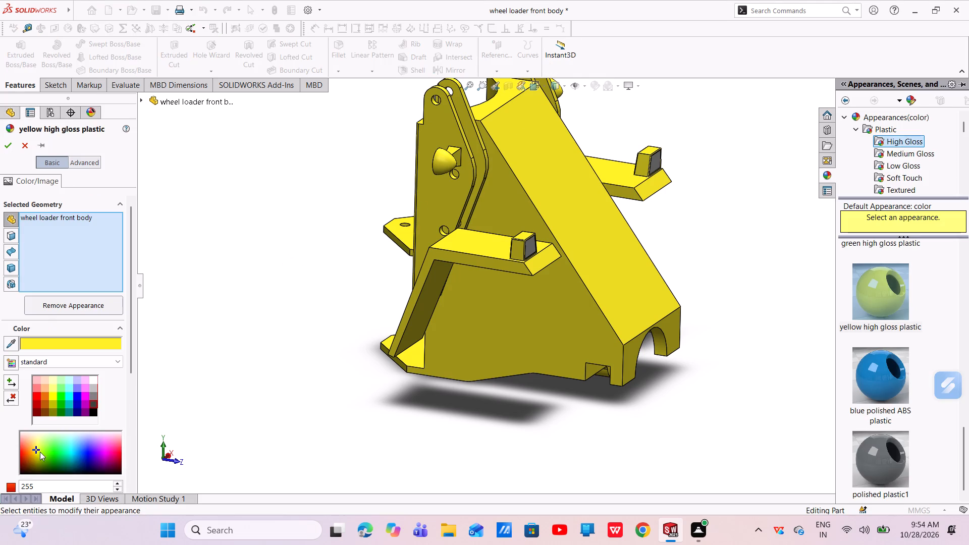
{"action": "left_click", "coordinate": [50, 396]}
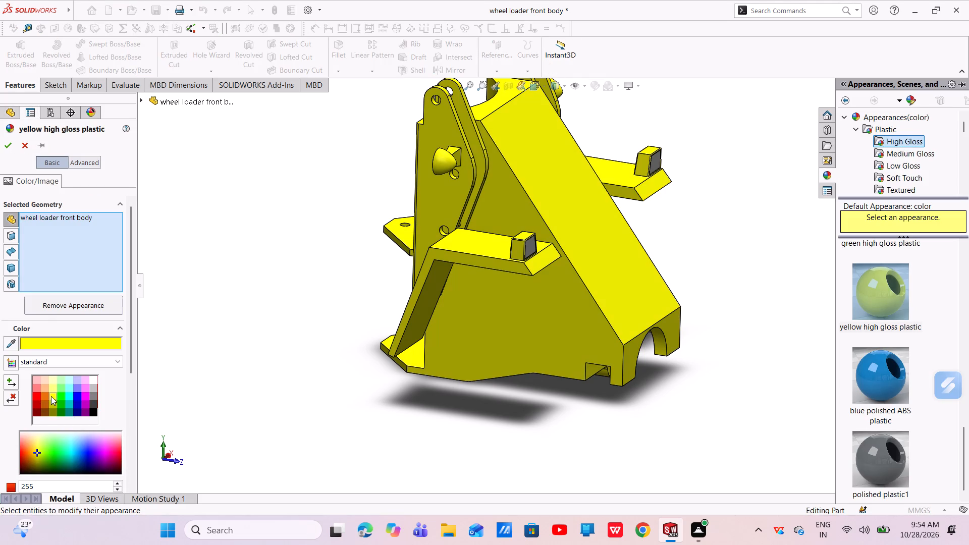
{"action": "left_click_drag", "start_coordinate": [131, 368], "coordinate": [122, 494]}
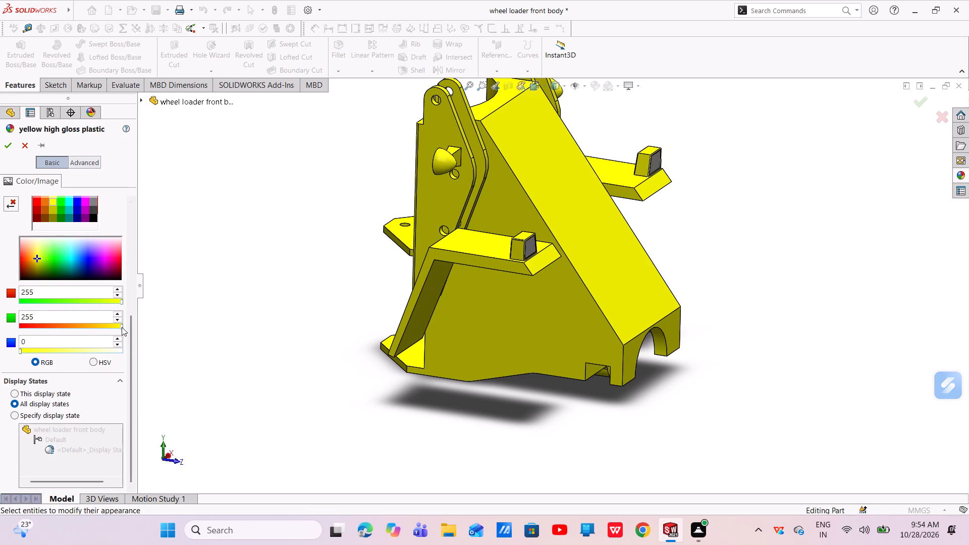
{"action": "left_click_drag", "start_coordinate": [122, 327], "coordinate": [92, 324]}
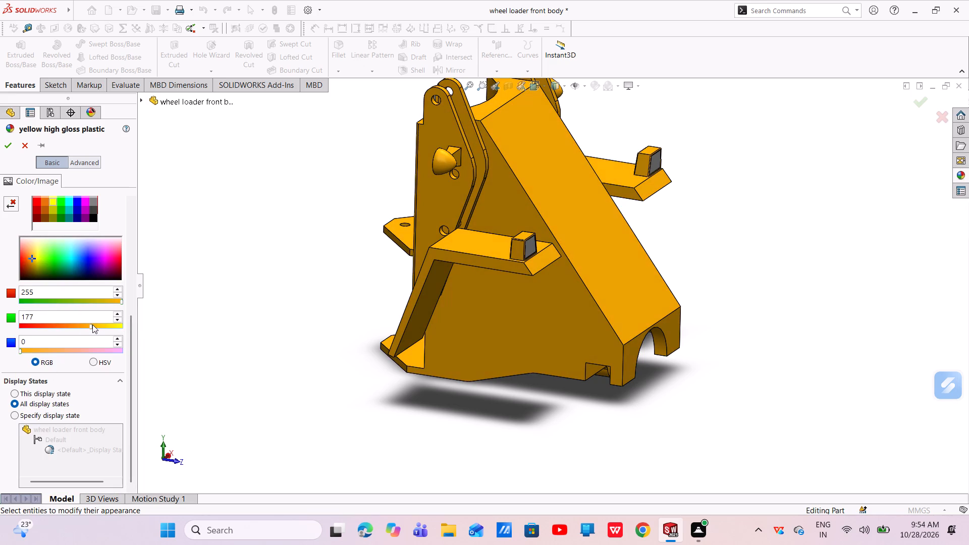
{"action": "left_click_drag", "start_coordinate": [92, 324], "coordinate": [99, 324]}
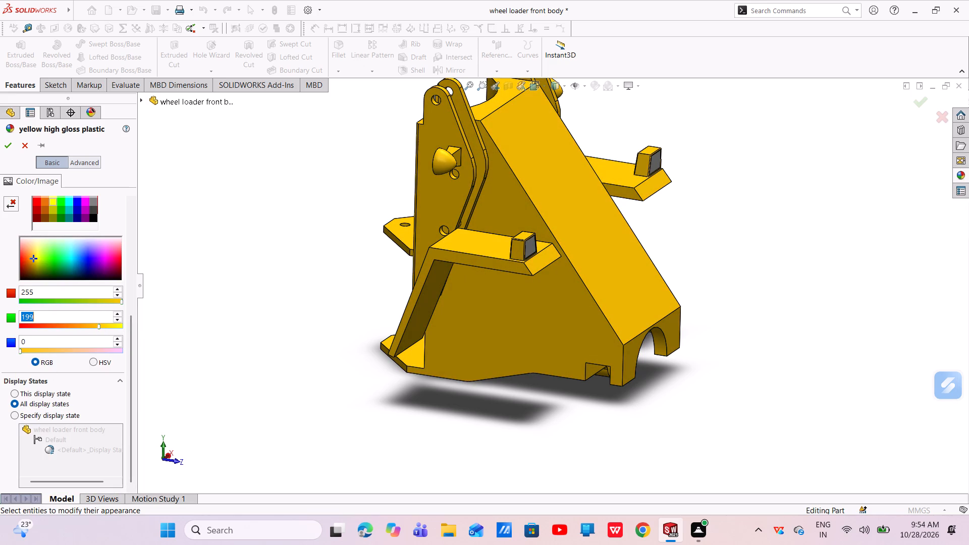
{"action": "left_click_drag", "start_coordinate": [20, 350], "coordinate": [25, 350]}
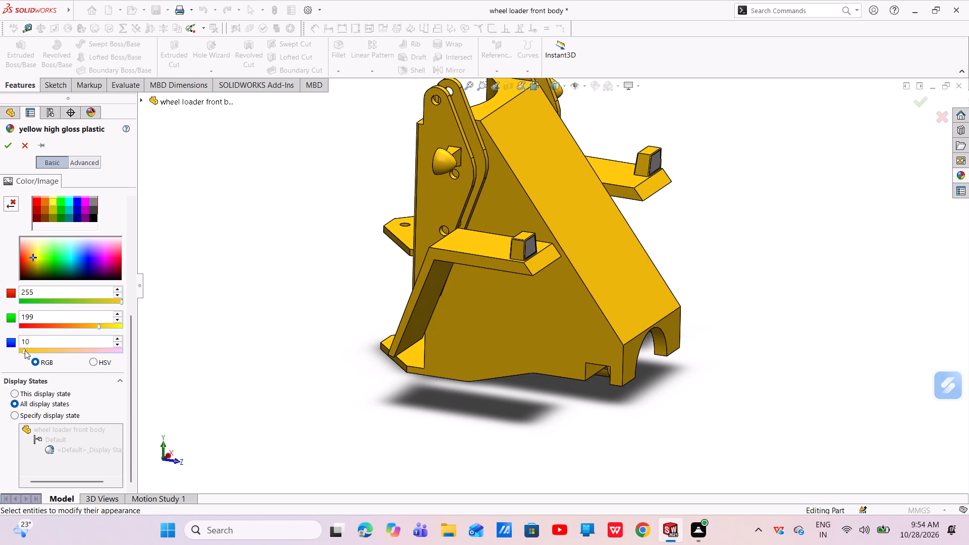
{"action": "left_click_drag", "start_coordinate": [25, 350], "coordinate": [29, 350]}
{"action": "left_click", "coordinate": [9, 147]}
Examine the recoloured front body from the front and the sides.
{"action": "scroll", "coordinate": [574, 231], "scroll_direction": "down", "scroll_amount": 5}
{"action": "scroll", "coordinate": [575, 235], "scroll_direction": "up", "scroll_amount": 5}
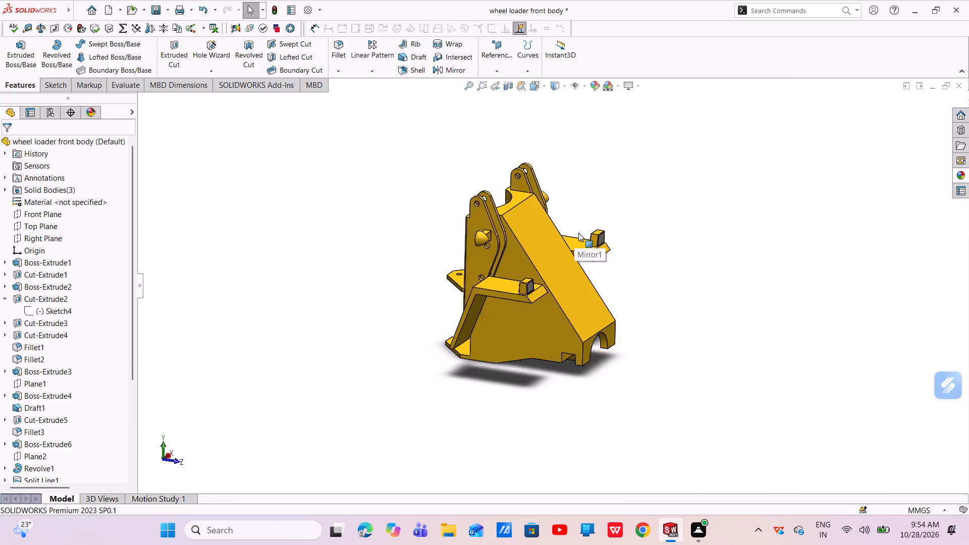
{"action": "scroll", "coordinate": [578, 233], "scroll_direction": "up", "scroll_amount": 3}
{"action": "middle_click_drag", "start_coordinate": [589, 242], "coordinate": [419, 292]}
{"action": "scroll", "coordinate": [584, 287], "scroll_direction": "down", "scroll_amount": 5}
{"action": "middle_click_drag", "start_coordinate": [497, 312], "coordinate": [615, 304]}
{"action": "scroll", "coordinate": [531, 331], "scroll_direction": "up", "scroll_amount": 5}
{"action": "middle_click_drag", "start_coordinate": [520, 331], "coordinate": [455, 333]}
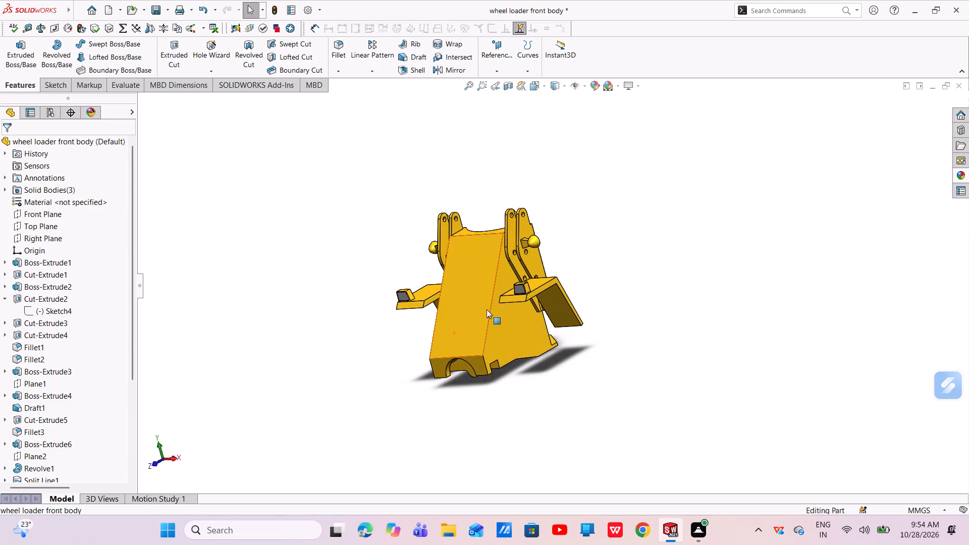
{"action": "scroll", "coordinate": [503, 297], "scroll_direction": "down", "scroll_amount": 3}
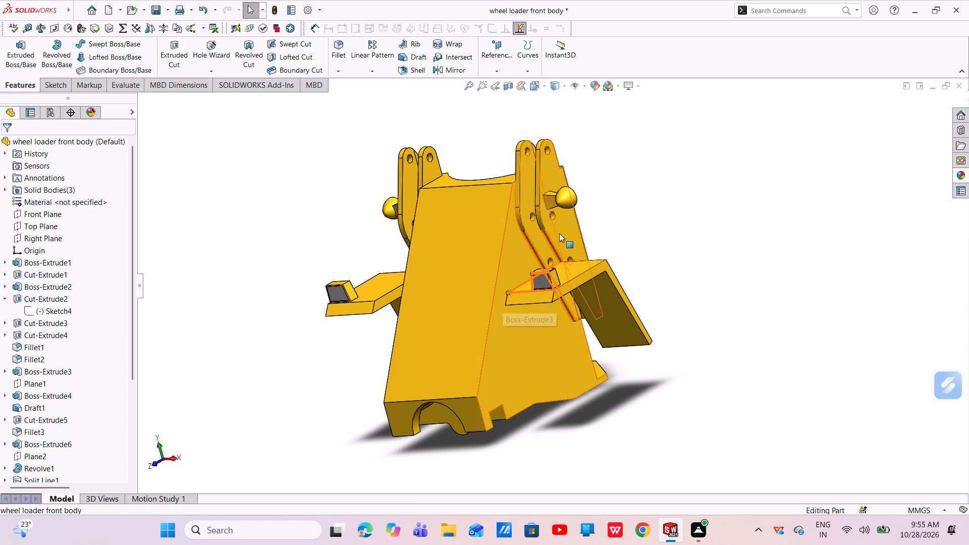
{"action": "scroll", "coordinate": [579, 202], "scroll_direction": "down", "scroll_amount": 5}
{"action": "scroll", "coordinate": [547, 292], "scroll_direction": "up", "scroll_amount": 7}
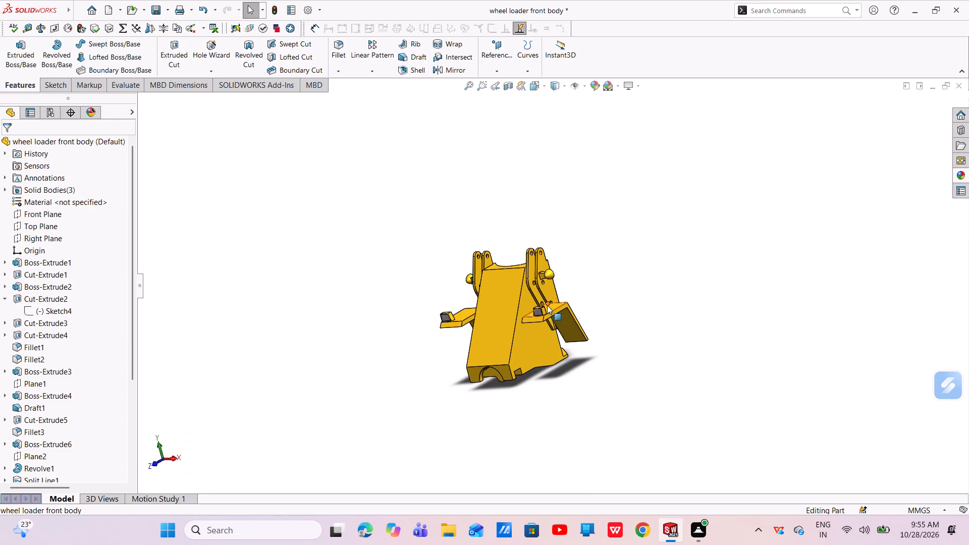
Examine the upper lugs, side brackets and ball-ended pegs of the golden yellow front body from the front.
{"action": "scroll", "coordinate": [547, 305], "scroll_direction": "up", "scroll_amount": 3}
{"action": "middle_click_drag", "start_coordinate": [549, 281], "coordinate": [567, 258]}
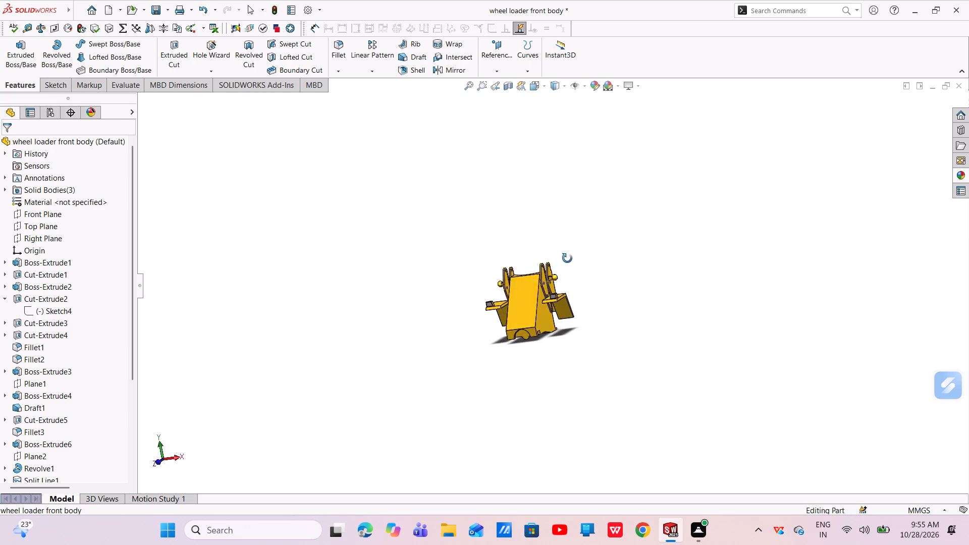
{"action": "middle_click_drag", "start_coordinate": [567, 258], "coordinate": [607, 295]}
{"action": "scroll", "coordinate": [530, 278], "scroll_direction": "down", "scroll_amount": 7}
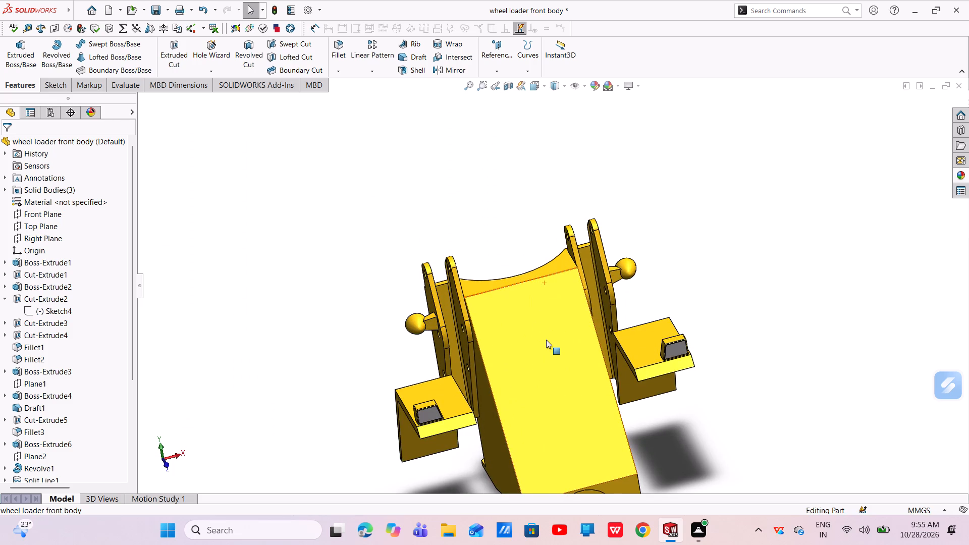
{"action": "scroll", "coordinate": [547, 340], "scroll_direction": "up", "scroll_amount": 3}
{"action": "scroll", "coordinate": [609, 275], "scroll_direction": "down", "scroll_amount": 6}
{"action": "middle_click_drag", "start_coordinate": [522, 297], "coordinate": [489, 299]}
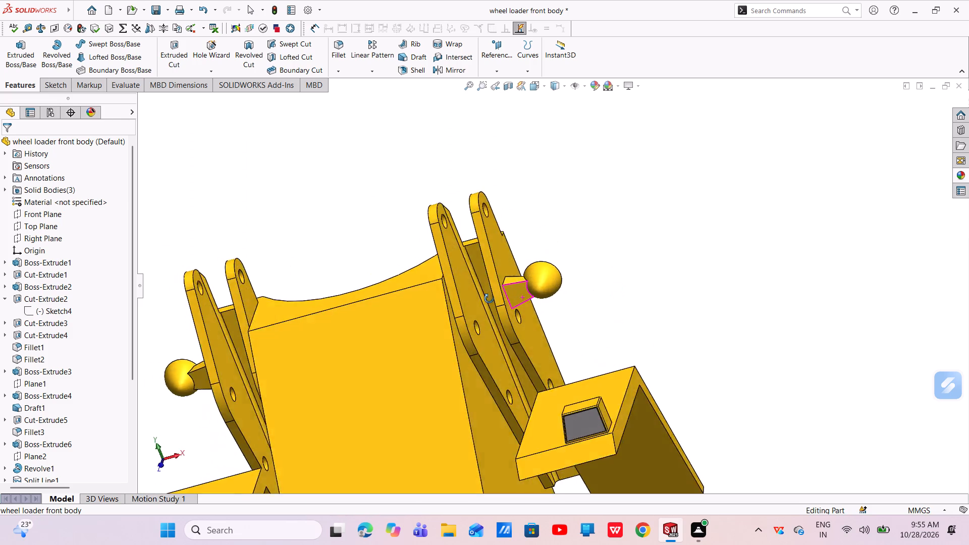
{"action": "middle_click_drag", "start_coordinate": [489, 299], "coordinate": [505, 323]}
Open the profile sketch of the revolved ball on the side peg for editing, facing the sketch plane squarely.
{"action": "left_click", "coordinate": [543, 280]}
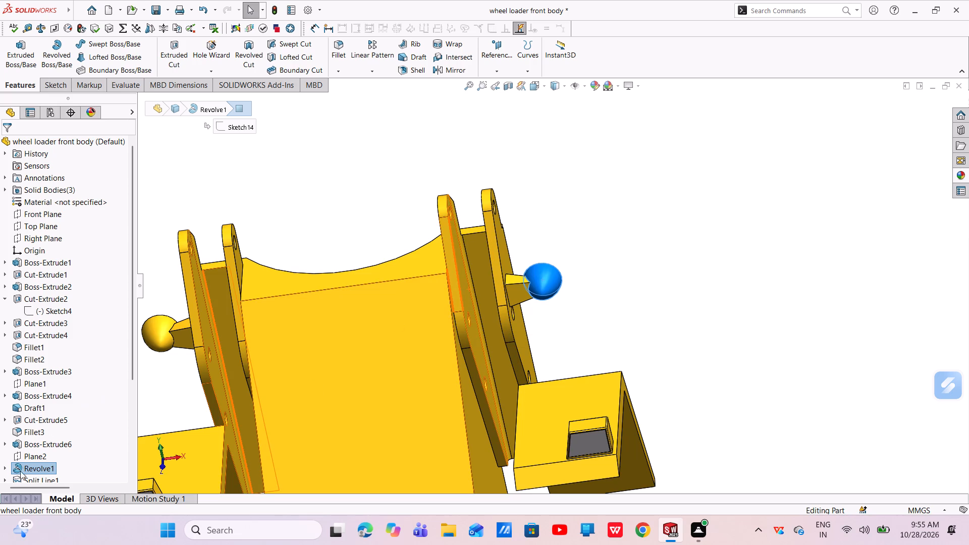
{"action": "left_click", "coordinate": [5, 469]}
{"action": "left_click", "coordinate": [39, 467]}
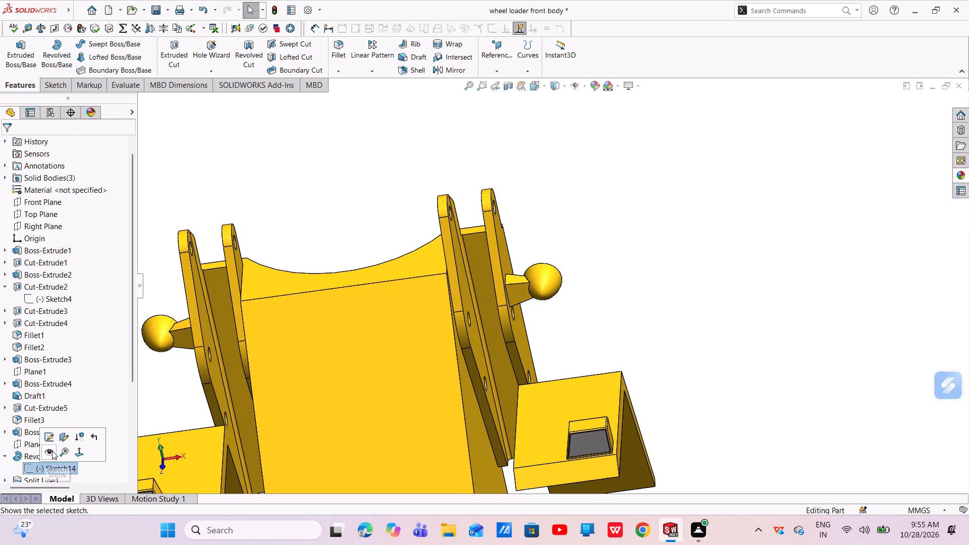
{"action": "left_click", "coordinate": [48, 439]}
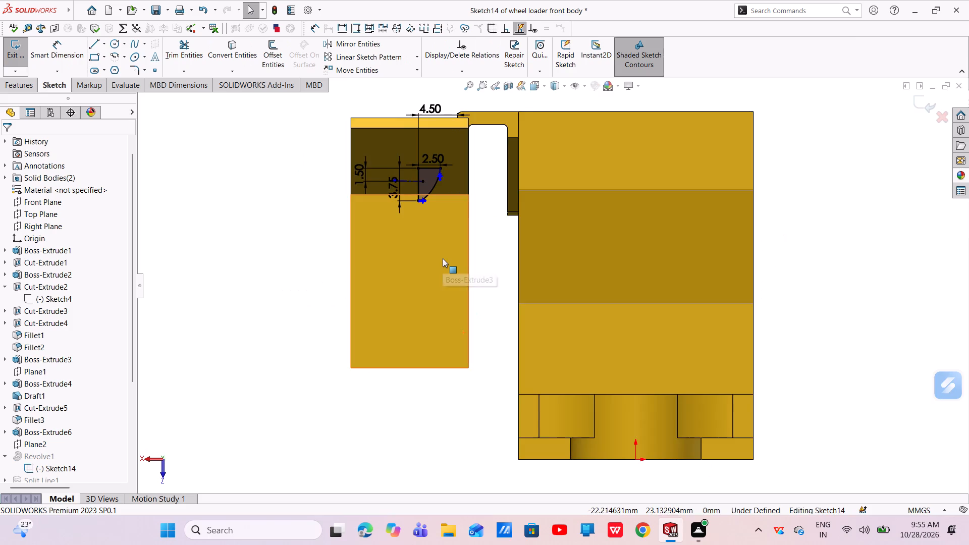
{"action": "scroll", "coordinate": [443, 258], "scroll_direction": "down", "scroll_amount": 6}
{"action": "scroll", "coordinate": [456, 207], "scroll_direction": "up", "scroll_amount": 5}
{"action": "scroll", "coordinate": [474, 160], "scroll_direction": "down", "scroll_amount": 6}
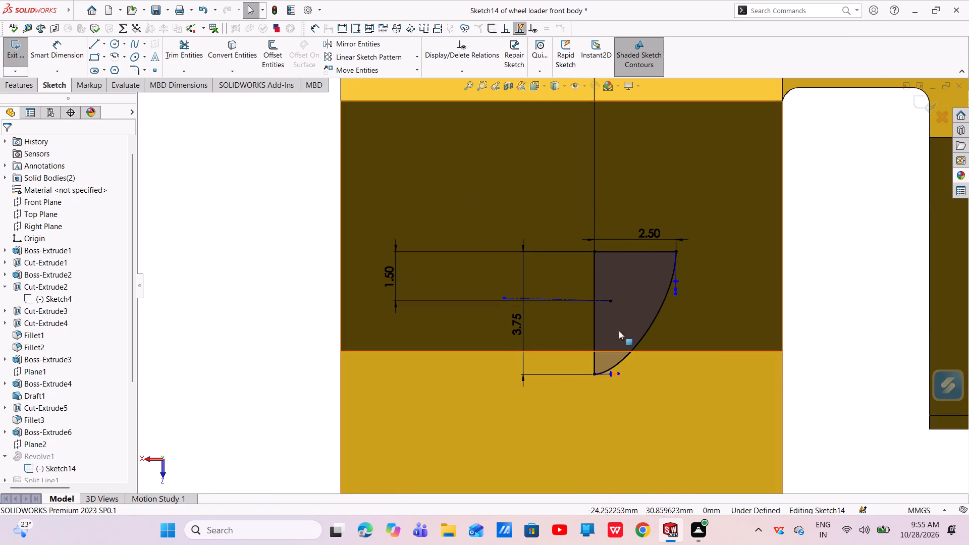
{"action": "scroll", "coordinate": [615, 306], "scroll_direction": "up", "scroll_amount": 2}
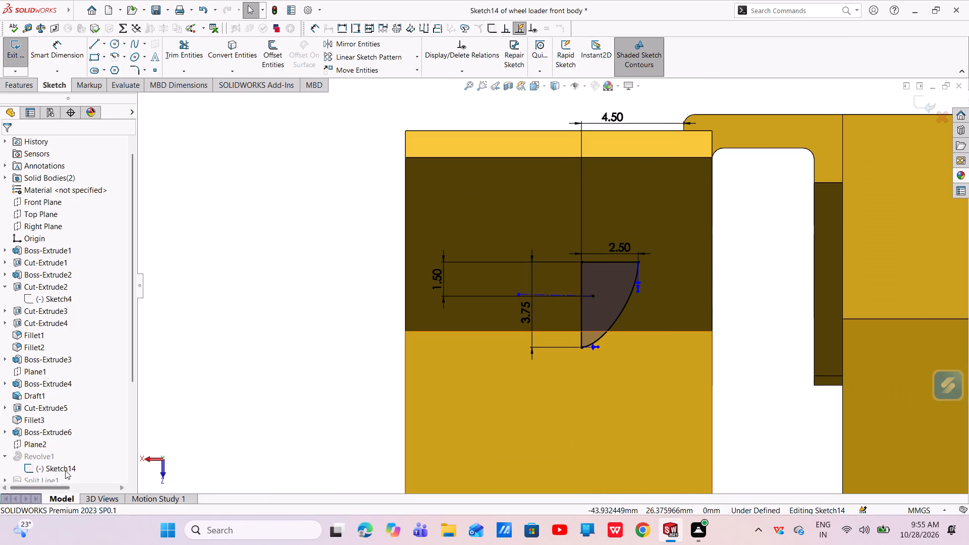
{"action": "left_click", "coordinate": [65, 468]}
{"action": "left_click", "coordinate": [89, 454]}
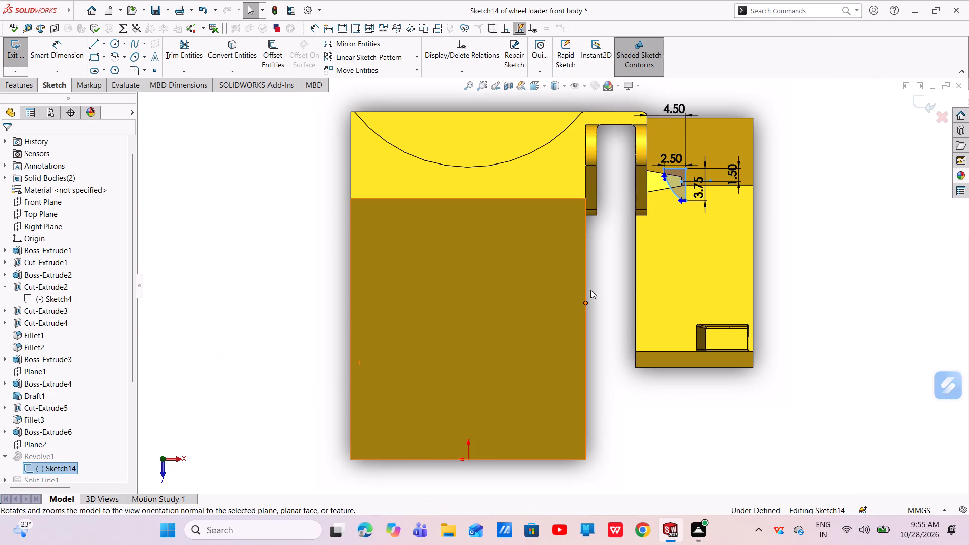
{"action": "scroll", "coordinate": [684, 197], "scroll_direction": "down", "scroll_amount": 6}
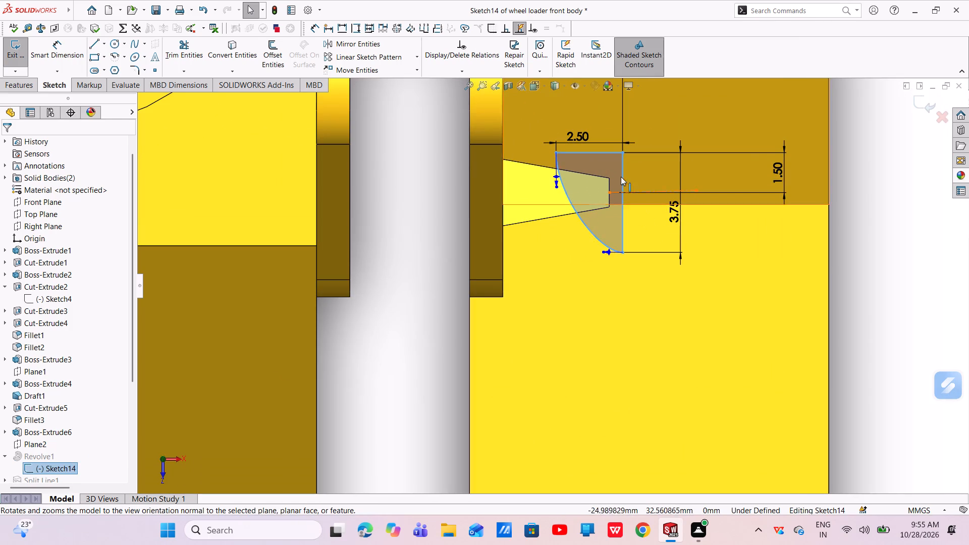
{"action": "scroll", "coordinate": [625, 236], "scroll_direction": "up", "scroll_amount": 3}
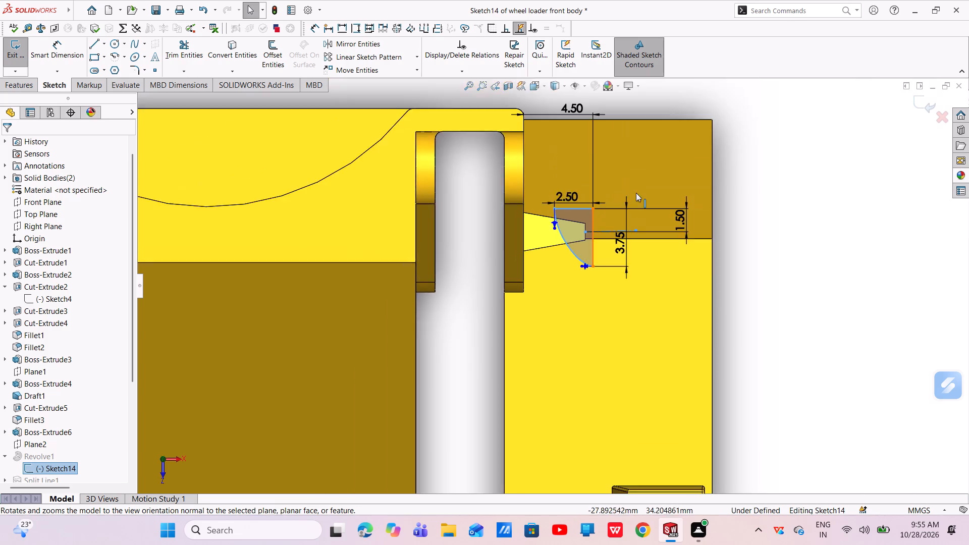
{"action": "scroll", "coordinate": [635, 189], "scroll_direction": "down", "scroll_amount": 5}
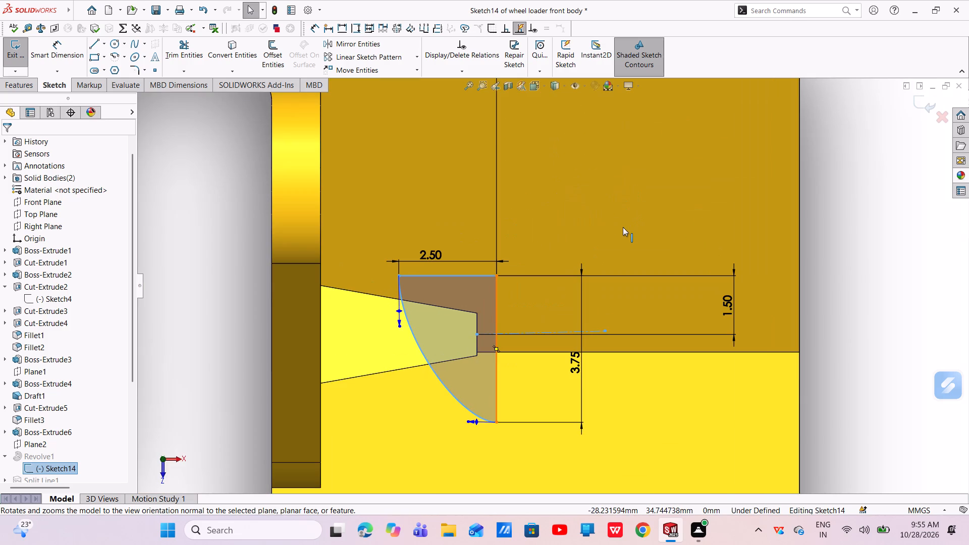
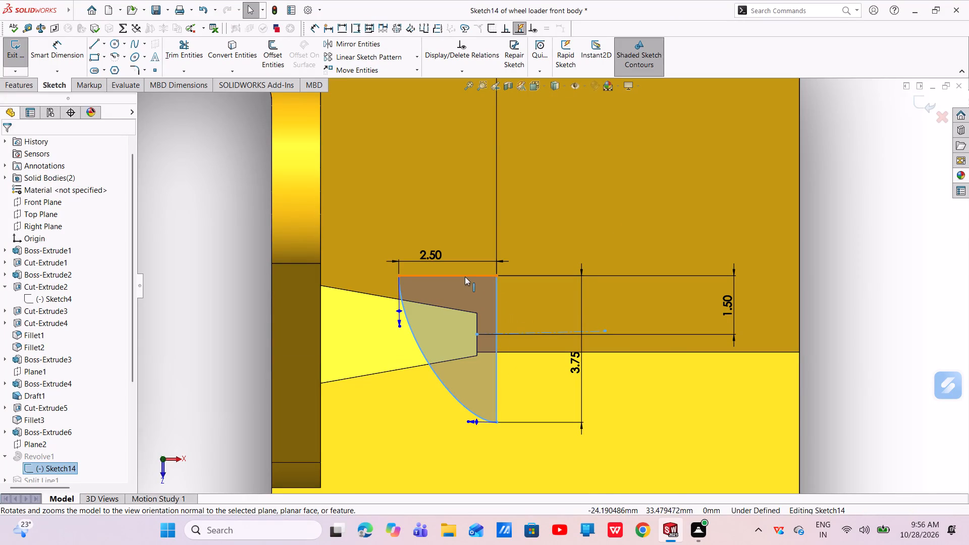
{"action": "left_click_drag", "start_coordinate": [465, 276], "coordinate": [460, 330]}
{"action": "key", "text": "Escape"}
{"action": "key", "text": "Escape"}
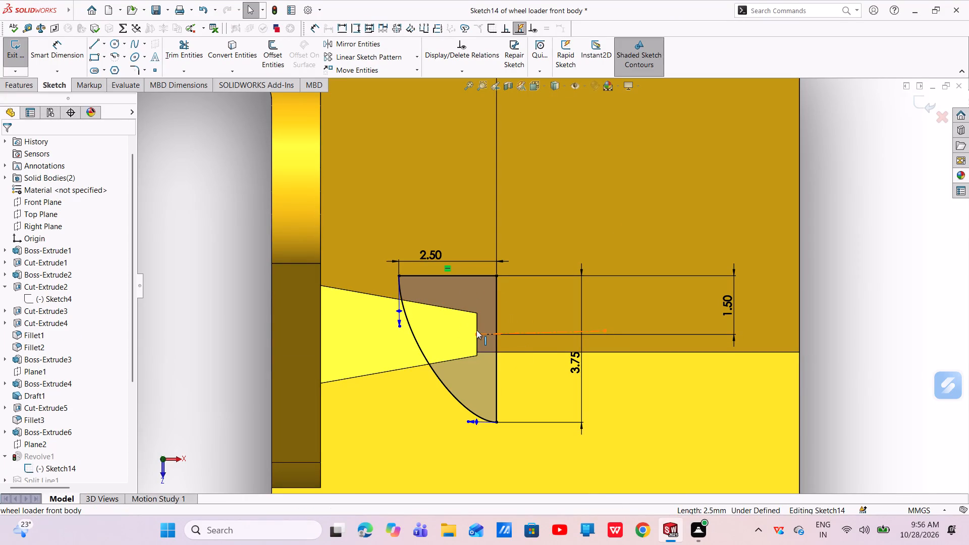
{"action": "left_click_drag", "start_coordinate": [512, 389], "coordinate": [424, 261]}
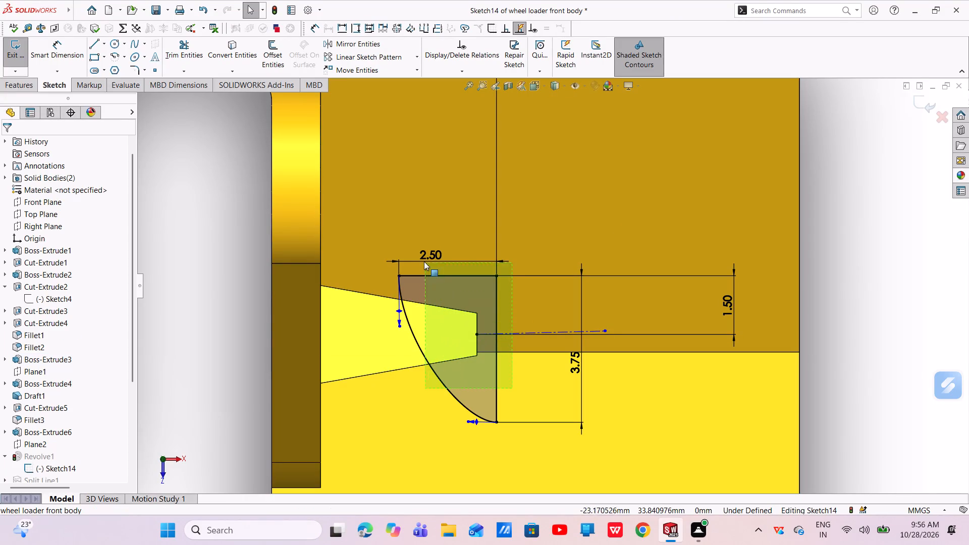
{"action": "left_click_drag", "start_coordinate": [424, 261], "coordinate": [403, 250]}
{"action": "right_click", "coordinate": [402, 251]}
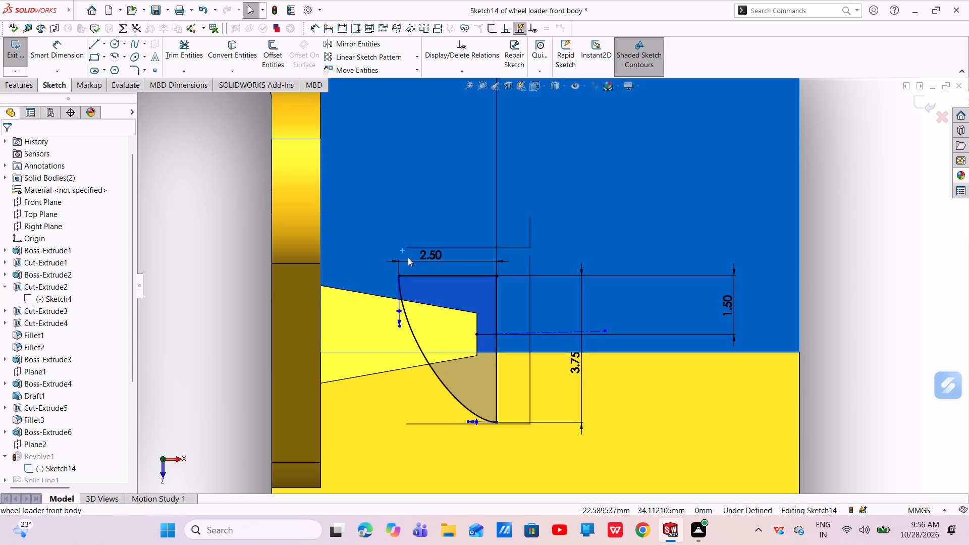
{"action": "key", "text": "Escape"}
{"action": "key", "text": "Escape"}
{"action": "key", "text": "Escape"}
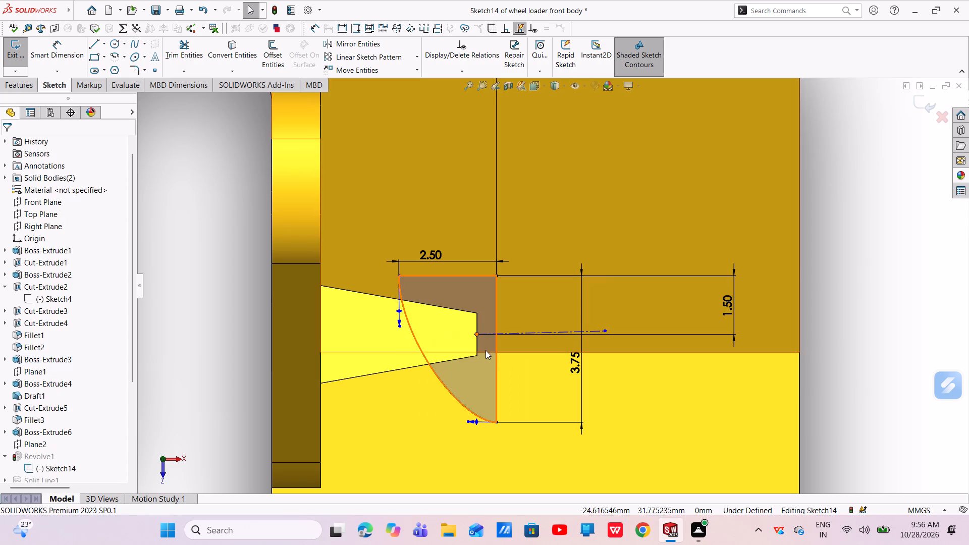
Delete the old ball profile's vertical line, horizontal line and spline, keeping only the construction centerline.
{"action": "left_click", "coordinate": [496, 371]}
{"action": "right_click", "coordinate": [496, 371]}
{"action": "left_click", "coordinate": [515, 497]}
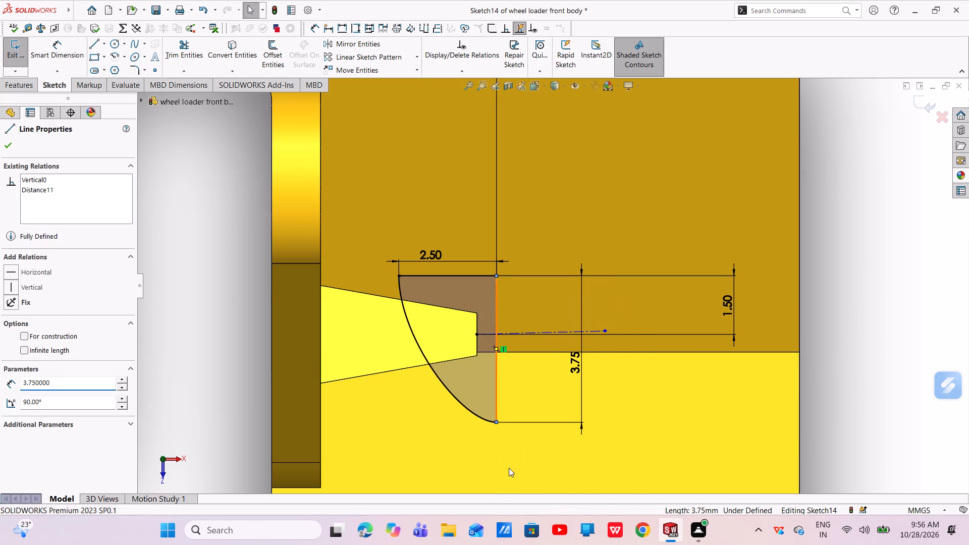
{"action": "left_click", "coordinate": [418, 265]}
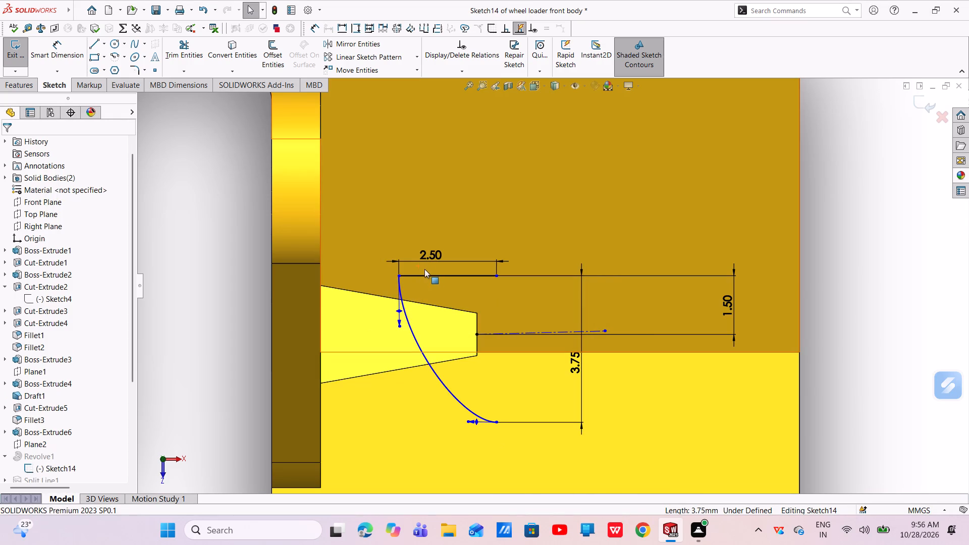
{"action": "left_click", "coordinate": [434, 272]}
{"action": "key", "text": "Escape"}
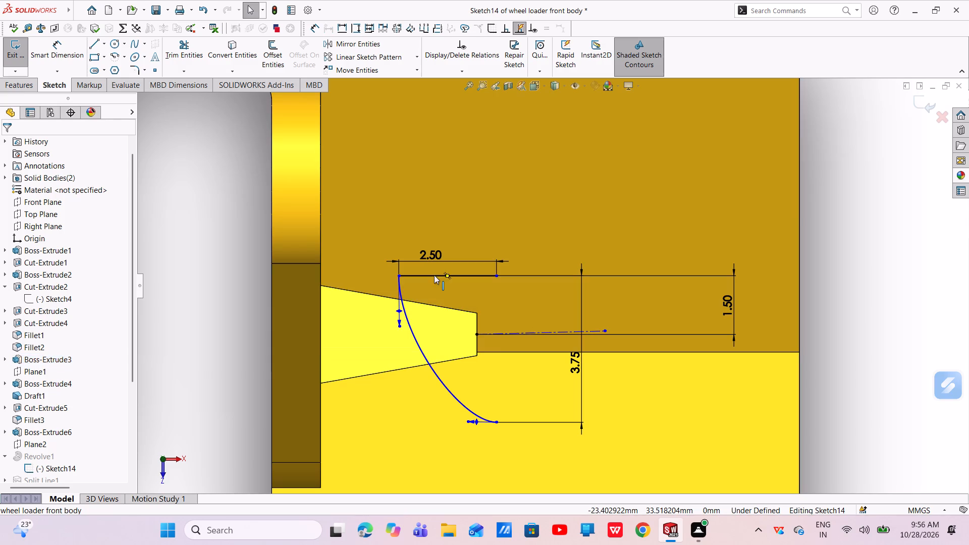
{"action": "left_click", "coordinate": [434, 275]}
{"action": "right_click", "coordinate": [434, 275]}
{"action": "left_click", "coordinate": [450, 423]}
{"action": "left_click", "coordinate": [451, 433]}
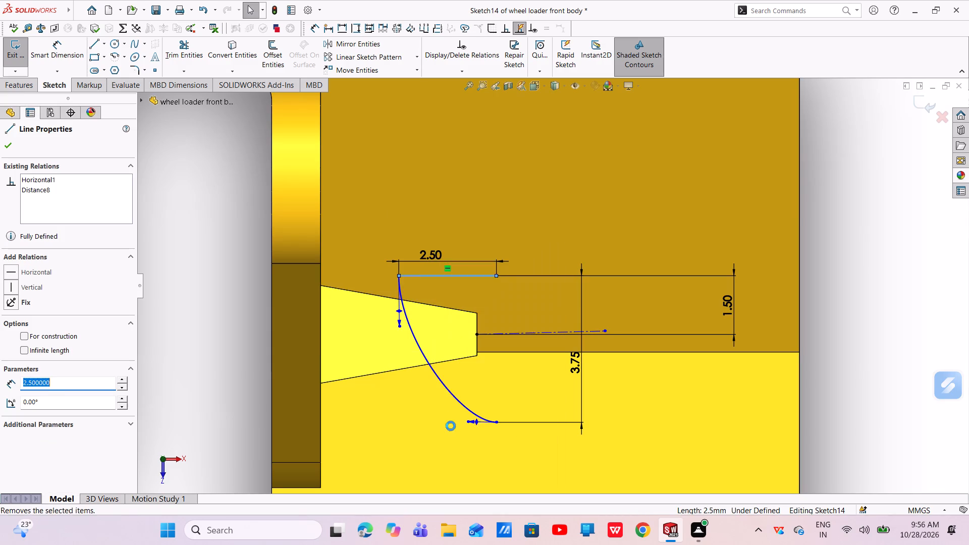
{"action": "left_click", "coordinate": [423, 266]}
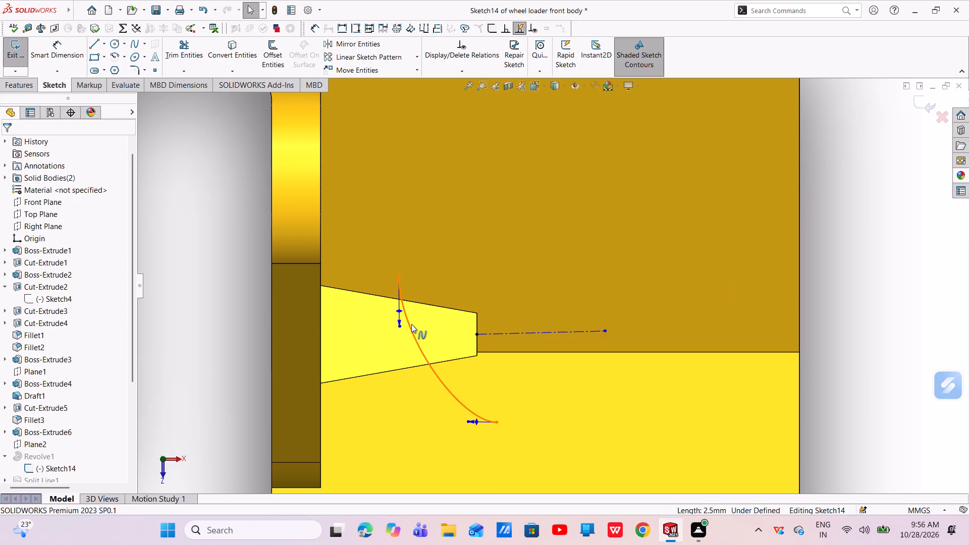
{"action": "left_click", "coordinate": [411, 329]}
{"action": "right_click", "coordinate": [411, 330]}
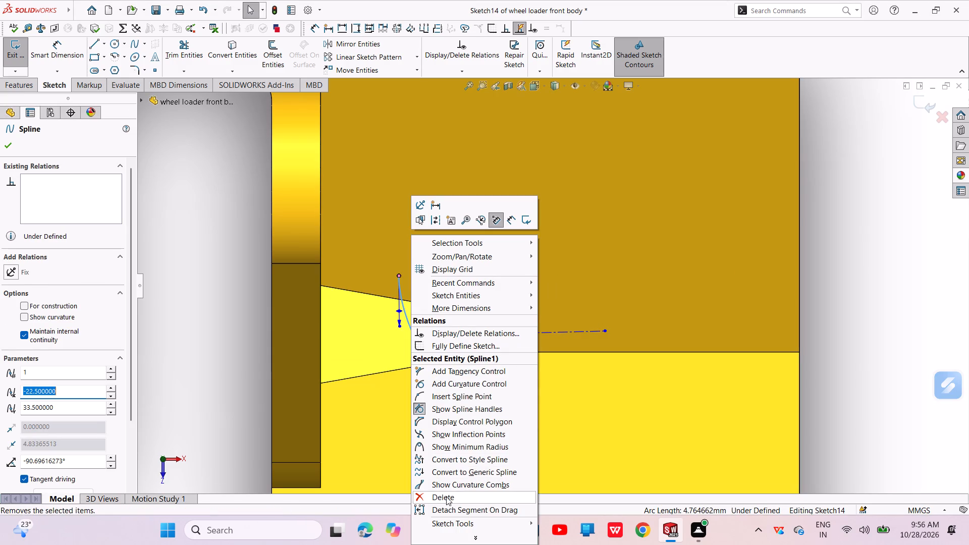
{"action": "left_click", "coordinate": [446, 497]}
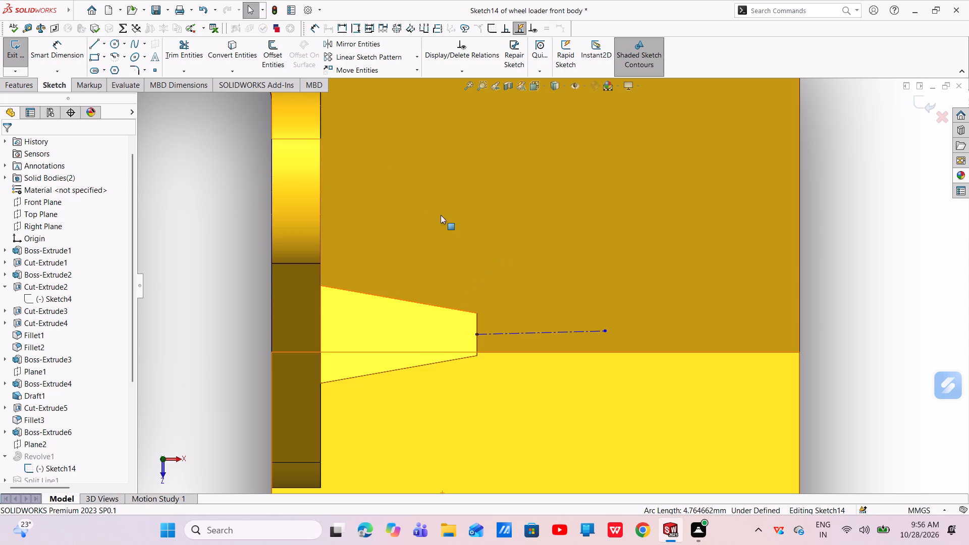
Draw a vertical line about 4.4 mm long across the centerline beyond the peg's end, and a horizontal line about 2.6 mm from its lower end toward the peg.
{"action": "left_click", "coordinate": [93, 40]}
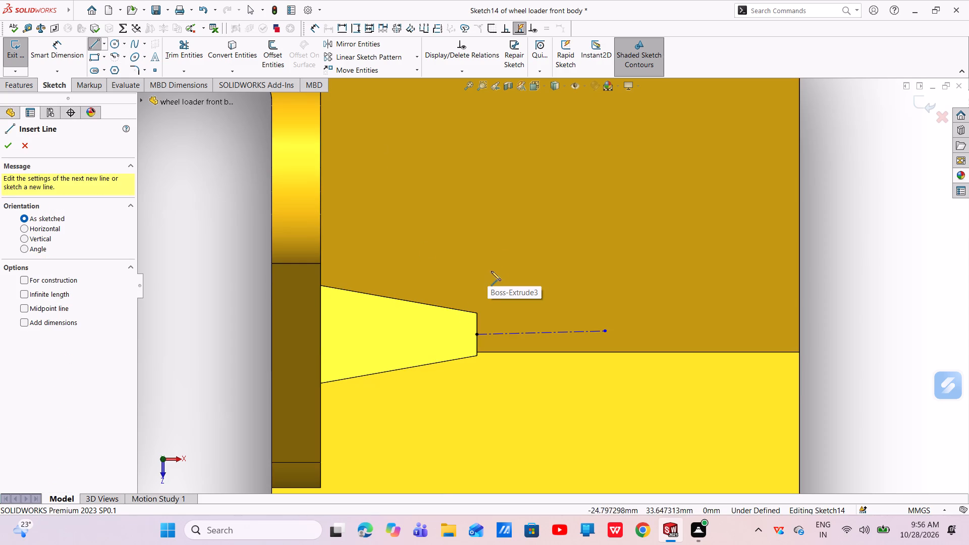
{"action": "left_click", "coordinate": [514, 256]}
{"action": "left_click", "coordinate": [513, 426]}
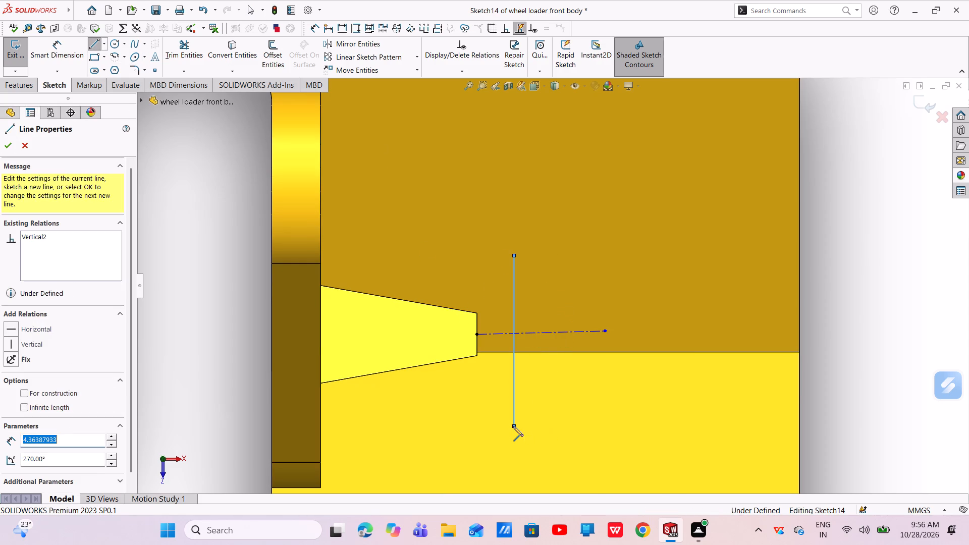
{"action": "right_click", "coordinate": [513, 426]}
{"action": "left_click", "coordinate": [530, 422]}
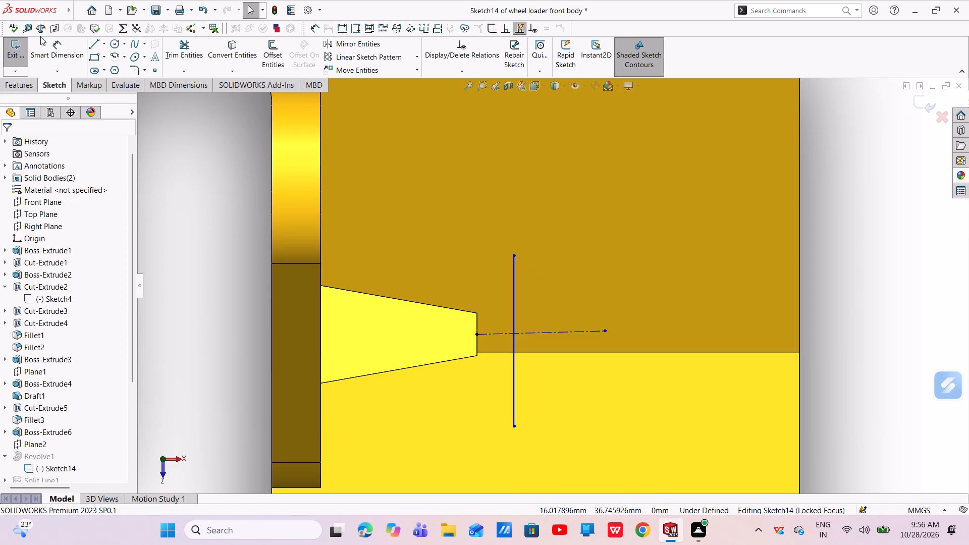
{"action": "left_click", "coordinate": [95, 47]}
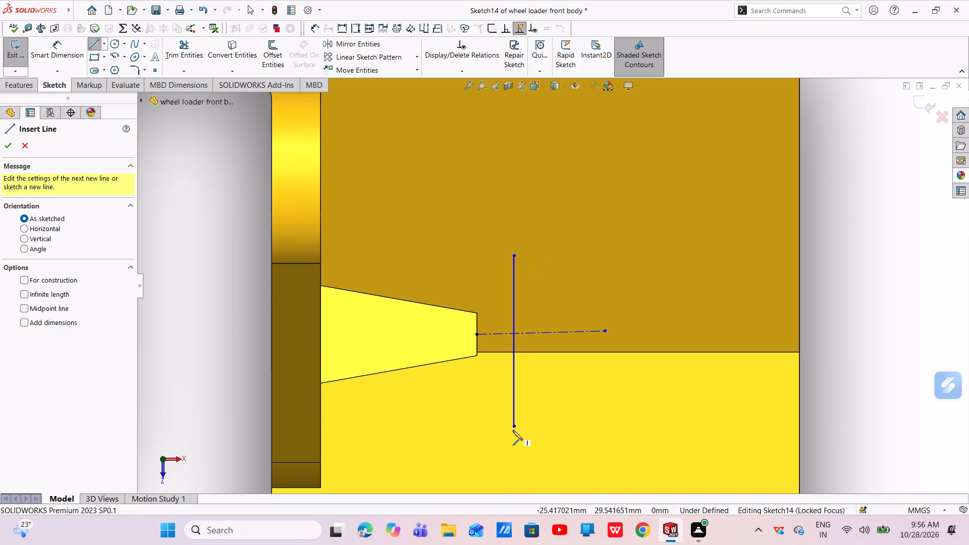
{"action": "left_click", "coordinate": [513, 428]}
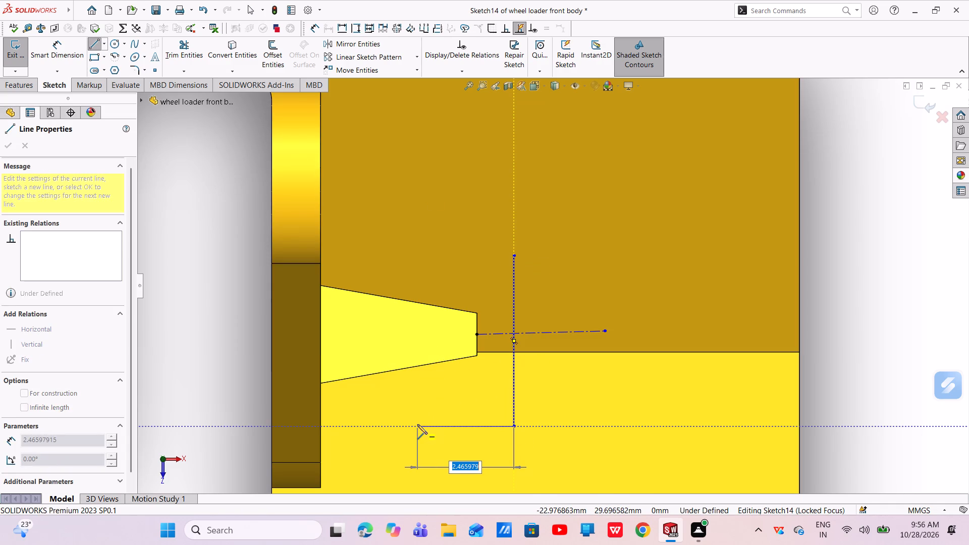
{"action": "left_click", "coordinate": [413, 424]}
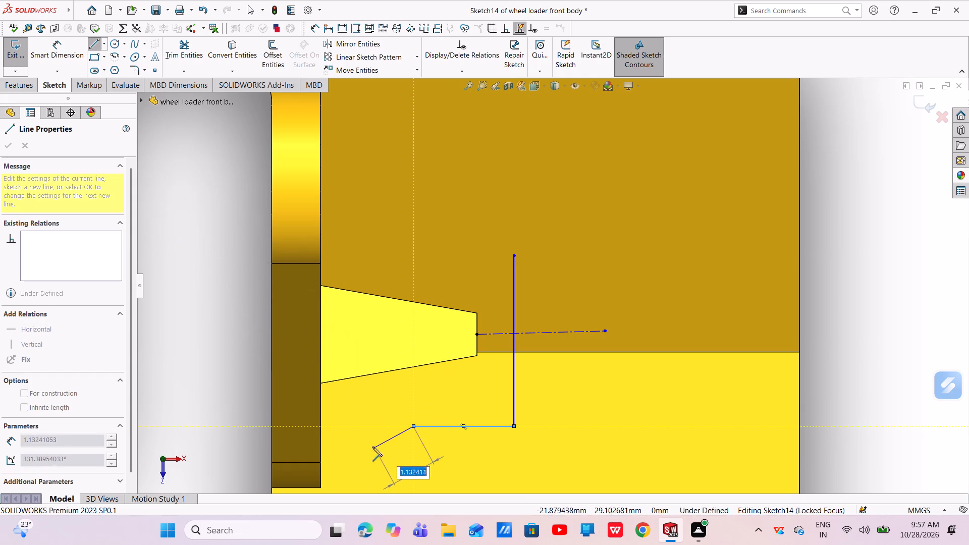
{"action": "right_click", "coordinate": [373, 447]}
{"action": "left_click", "coordinate": [387, 423]}
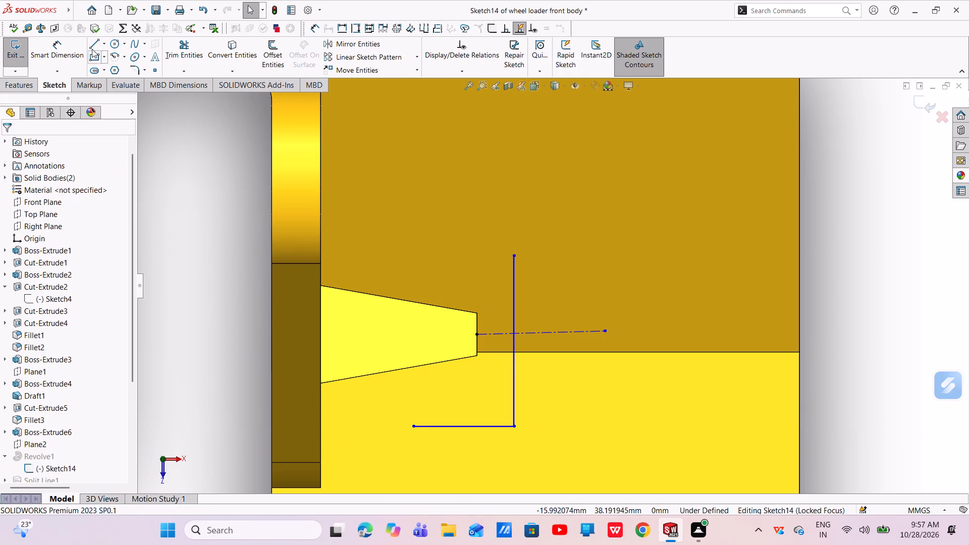
Close the profile with a two-point spline from the horizontal line's free end to the vertical line's upper end.
{"action": "left_click", "coordinate": [138, 43]}
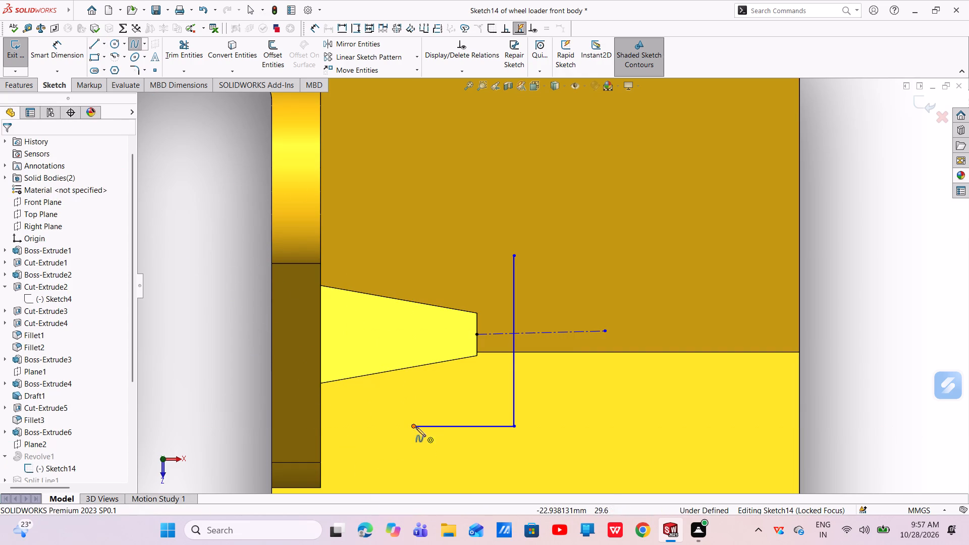
{"action": "left_click", "coordinate": [415, 426]}
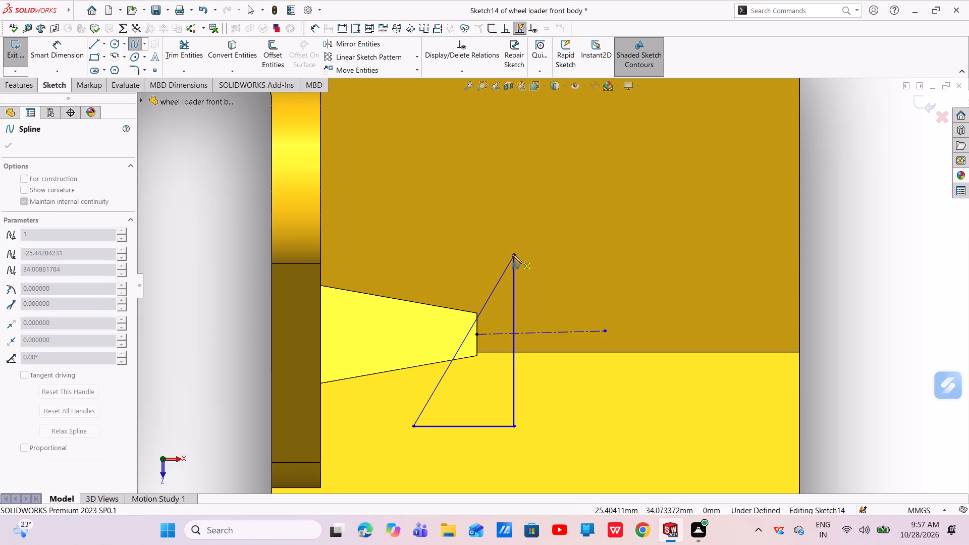
{"action": "left_click", "coordinate": [513, 255]}
{"action": "right_click", "coordinate": [513, 255]}
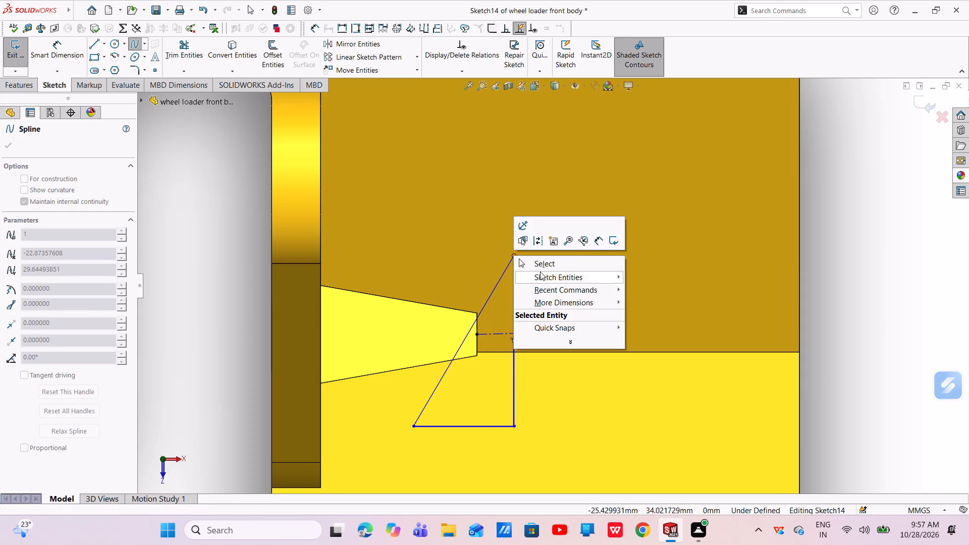
{"action": "left_click", "coordinate": [540, 260]}
Bend the spline outward into a convex curve, with its lower-end tangent handle pointing vertically.
{"action": "left_click", "coordinate": [473, 324]}
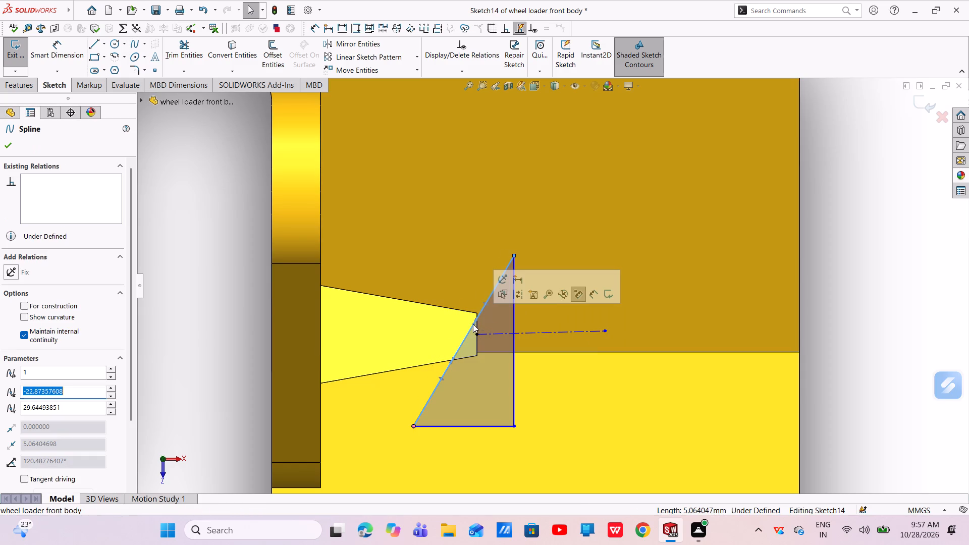
{"action": "scroll", "coordinate": [487, 320], "scroll_direction": "down", "scroll_amount": 1}
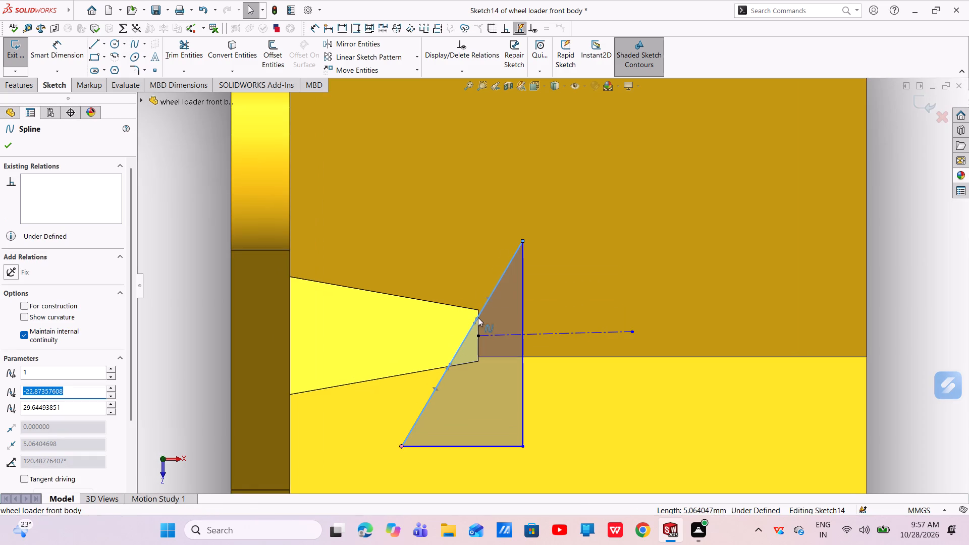
{"action": "left_click_drag", "start_coordinate": [475, 317], "coordinate": [477, 299]}
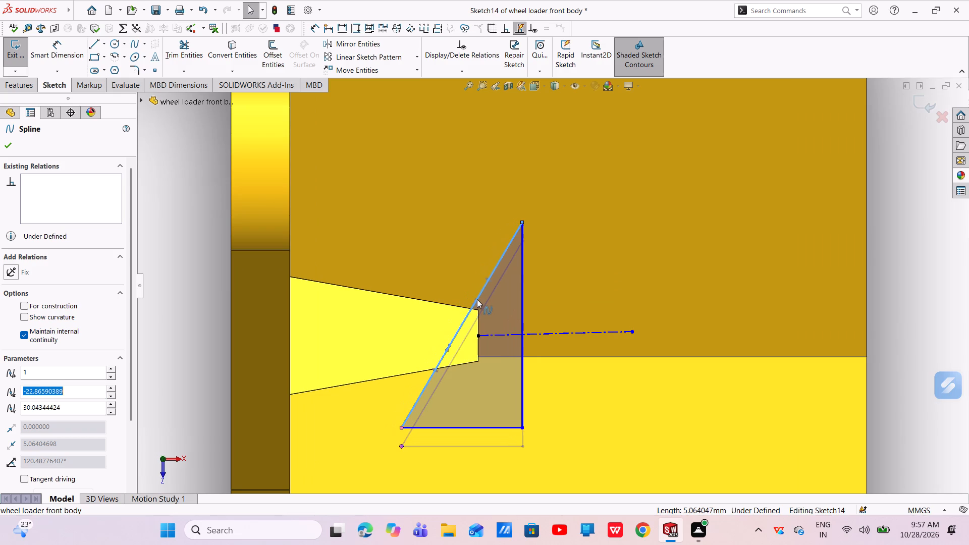
{"action": "left_click_drag", "start_coordinate": [477, 299], "coordinate": [477, 299]}
{"action": "key", "text": "Escape"}
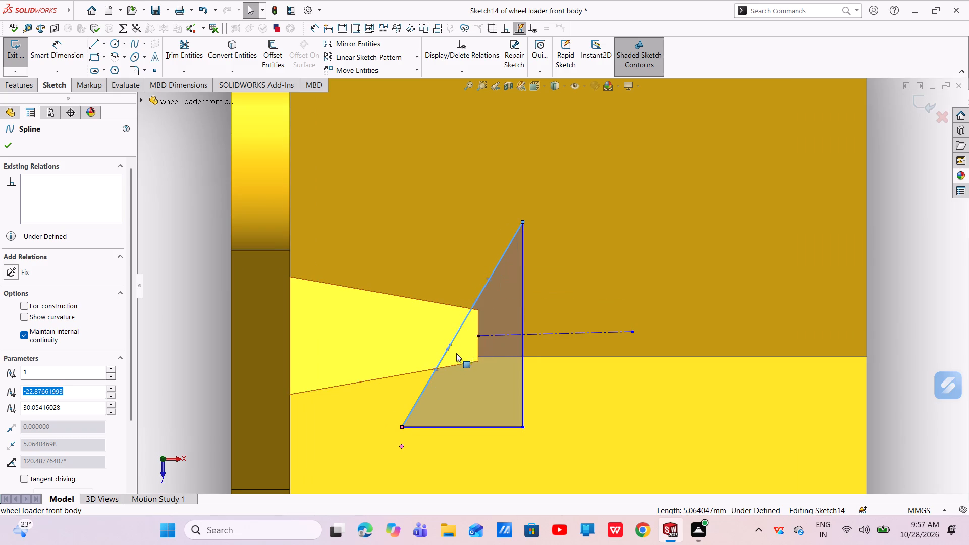
{"action": "left_click_drag", "start_coordinate": [448, 348], "coordinate": [415, 329]}
{"action": "key", "text": "Escape"}
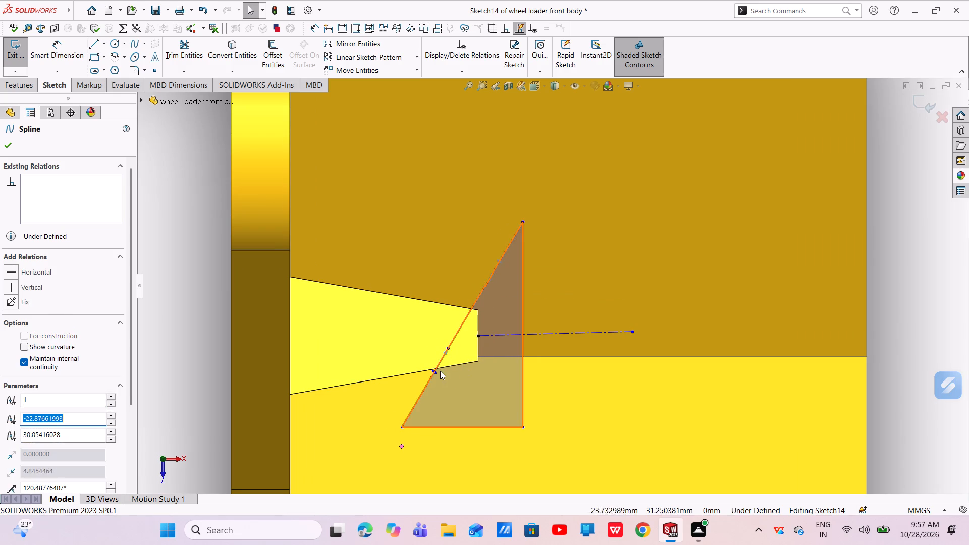
{"action": "left_click_drag", "start_coordinate": [434, 371], "coordinate": [403, 359]}
{"action": "key", "text": "Escape"}
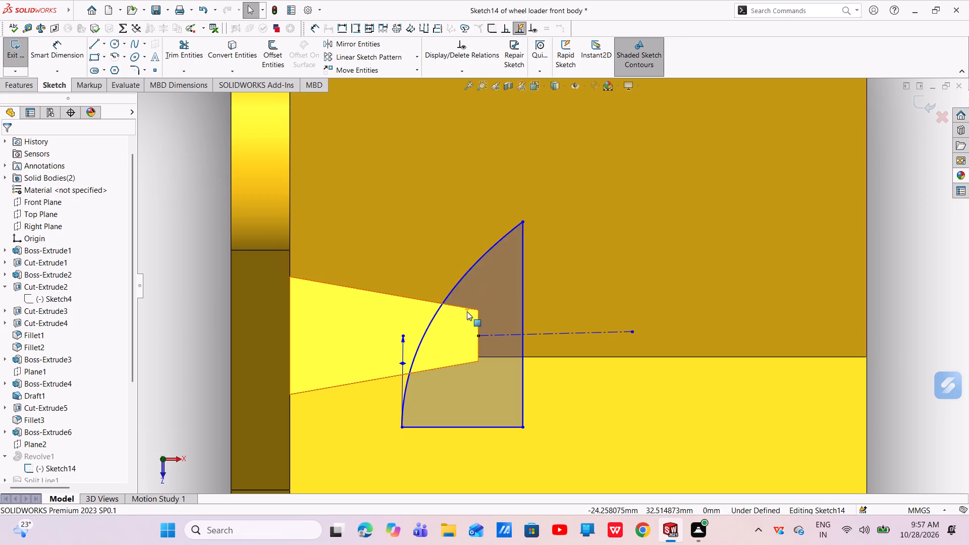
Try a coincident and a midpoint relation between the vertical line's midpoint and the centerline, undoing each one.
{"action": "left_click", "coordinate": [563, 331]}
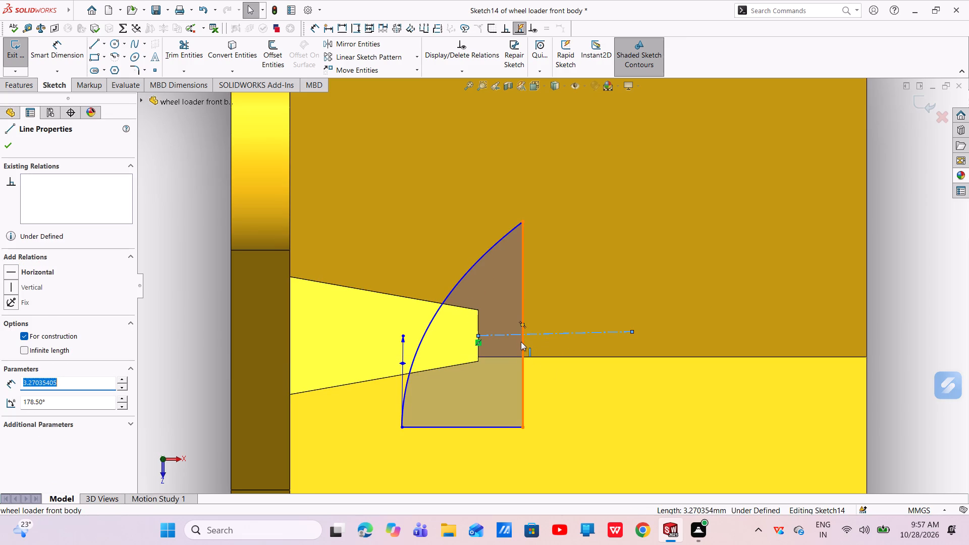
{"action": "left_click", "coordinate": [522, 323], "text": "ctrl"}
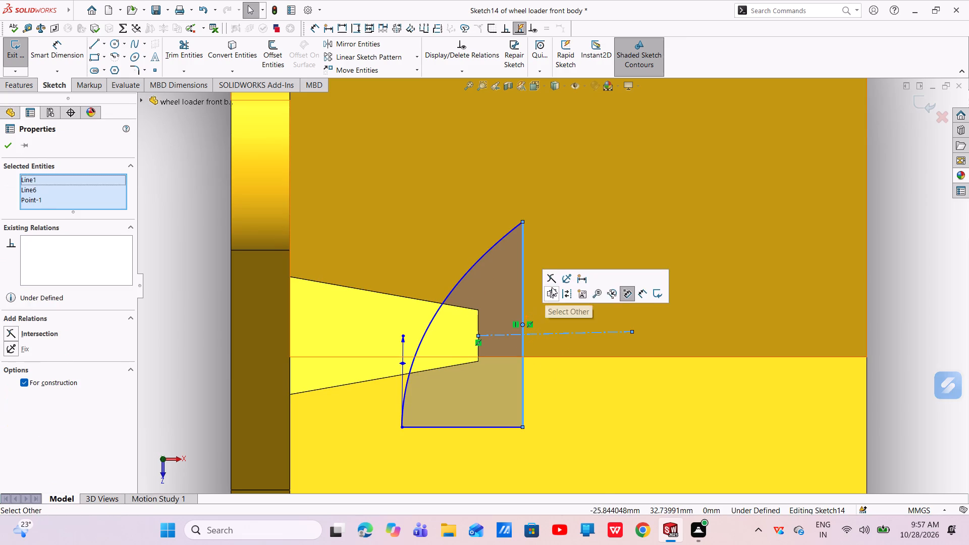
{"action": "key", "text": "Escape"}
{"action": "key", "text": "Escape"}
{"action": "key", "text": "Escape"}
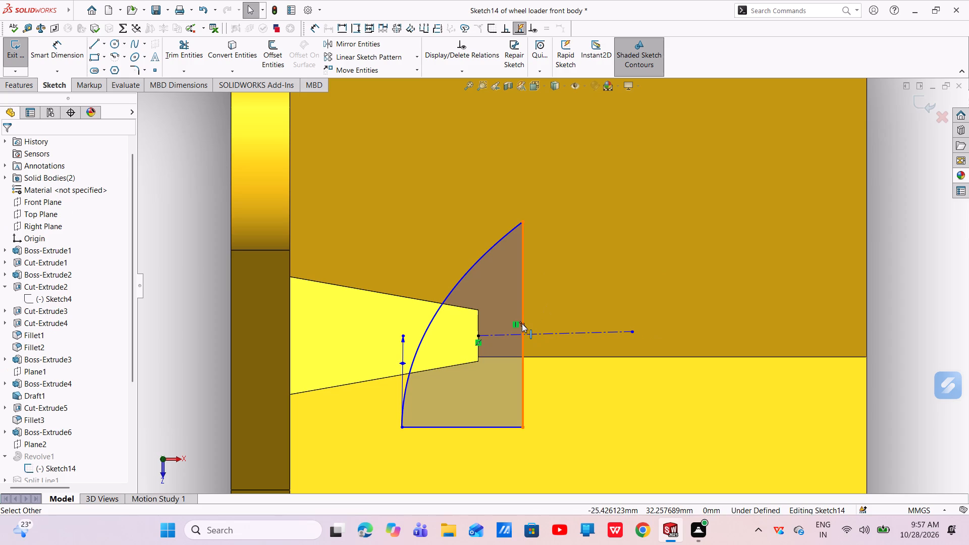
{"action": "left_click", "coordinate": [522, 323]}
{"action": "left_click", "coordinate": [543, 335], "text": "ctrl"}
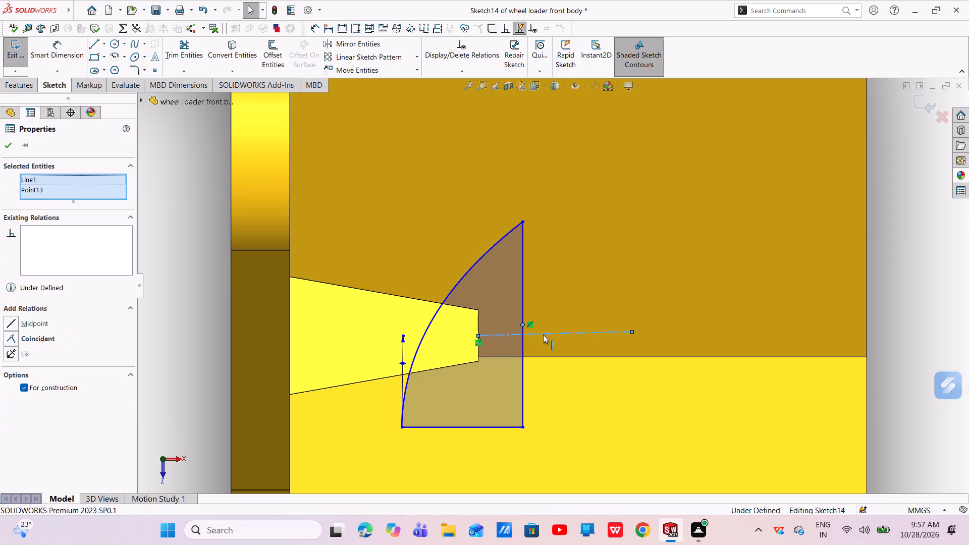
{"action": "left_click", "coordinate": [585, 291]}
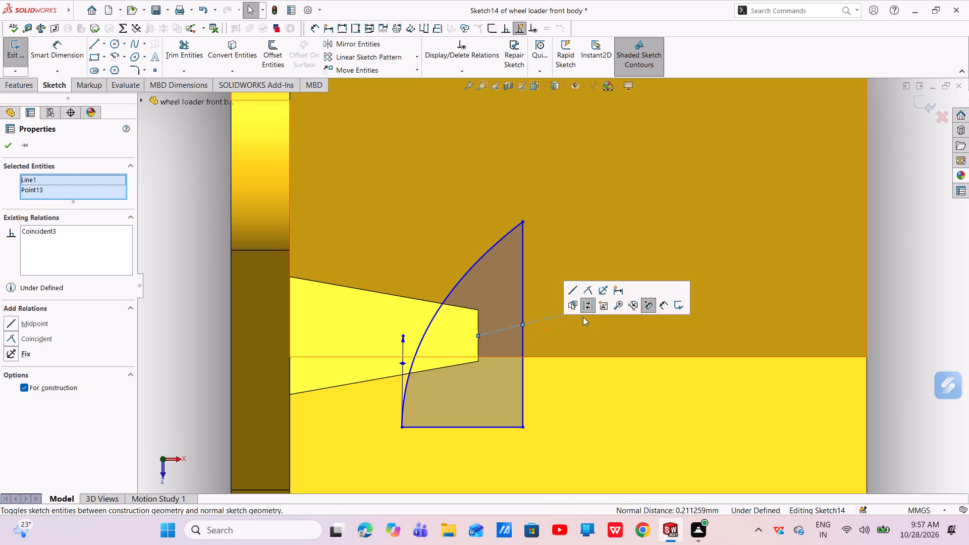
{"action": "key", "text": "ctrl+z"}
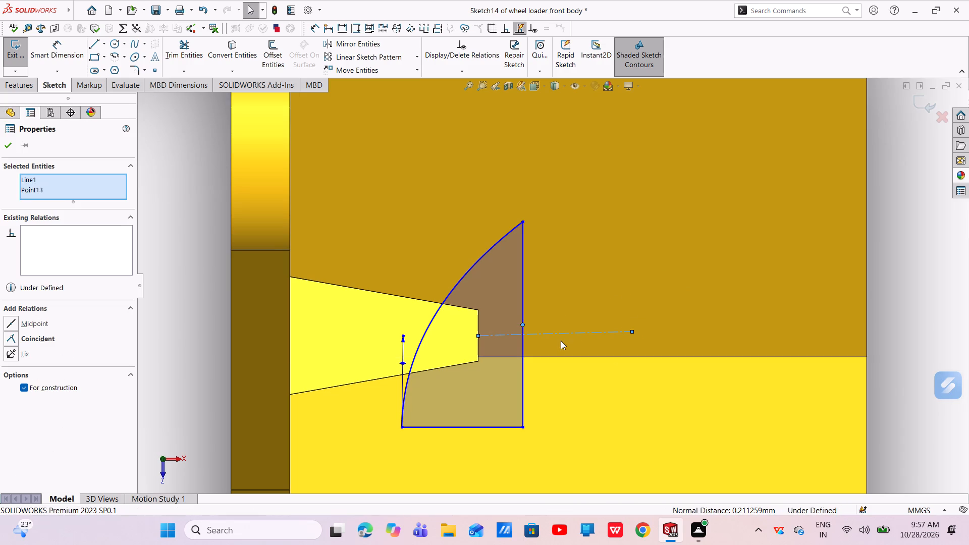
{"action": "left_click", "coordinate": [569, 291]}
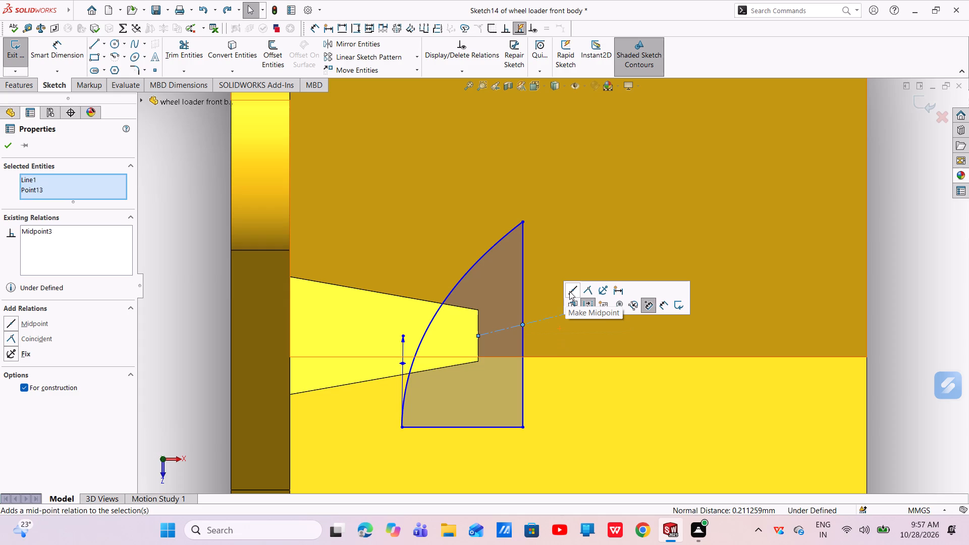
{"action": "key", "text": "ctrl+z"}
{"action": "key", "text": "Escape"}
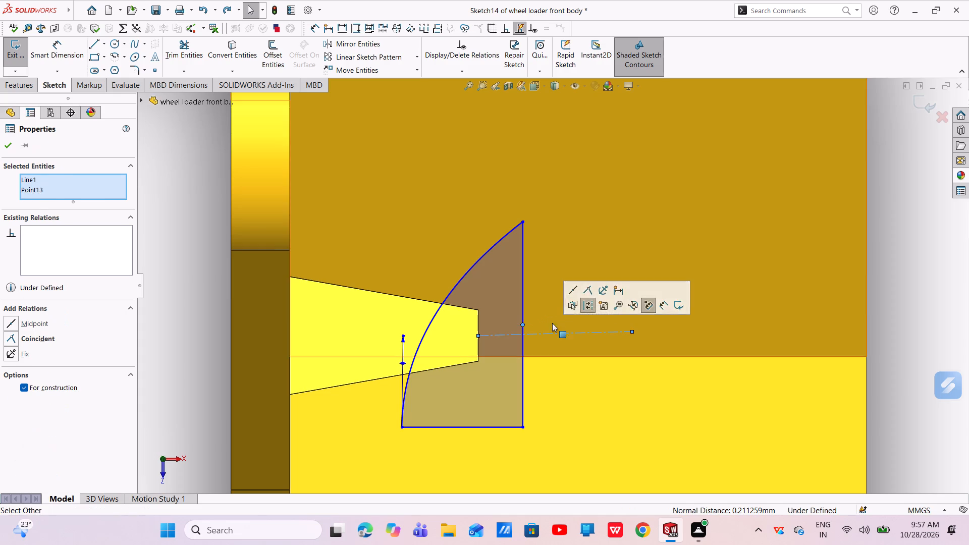
Round out the upper part of the spline by turning its upper-end tangent handle nearly horizontal, pointing toward the peg.
{"action": "key", "text": "Escape"}
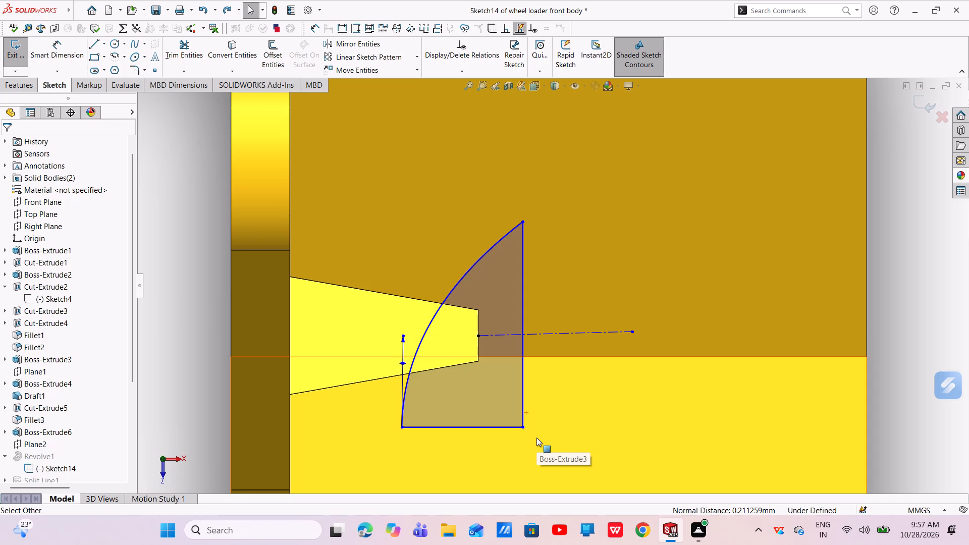
{"action": "left_click", "coordinate": [497, 242]}
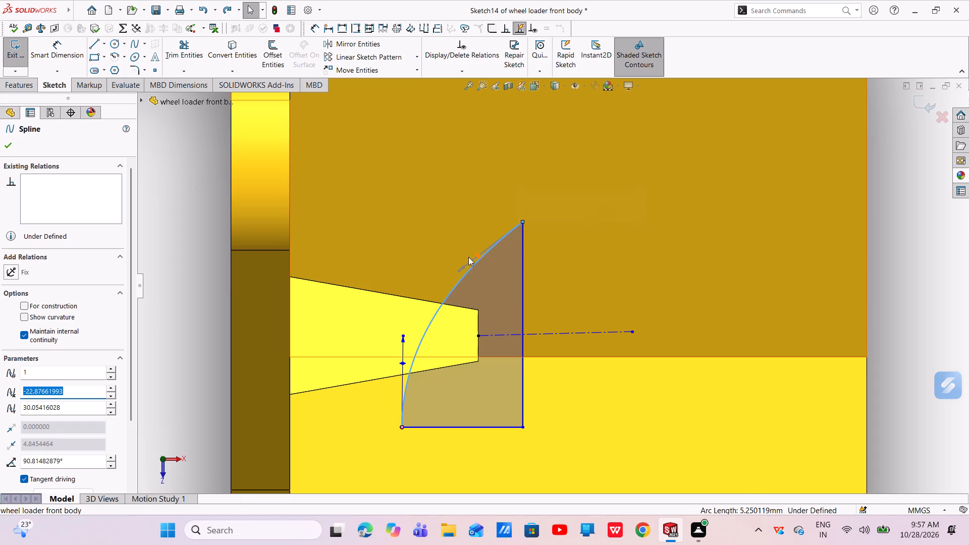
{"action": "left_click_drag", "start_coordinate": [459, 270], "coordinate": [455, 228]}
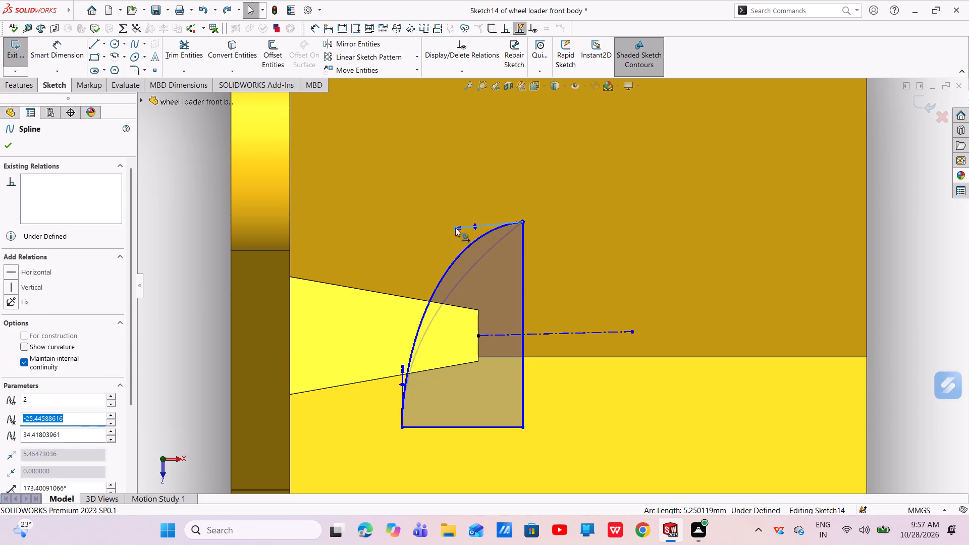
{"action": "left_click_drag", "start_coordinate": [455, 228], "coordinate": [457, 224]}
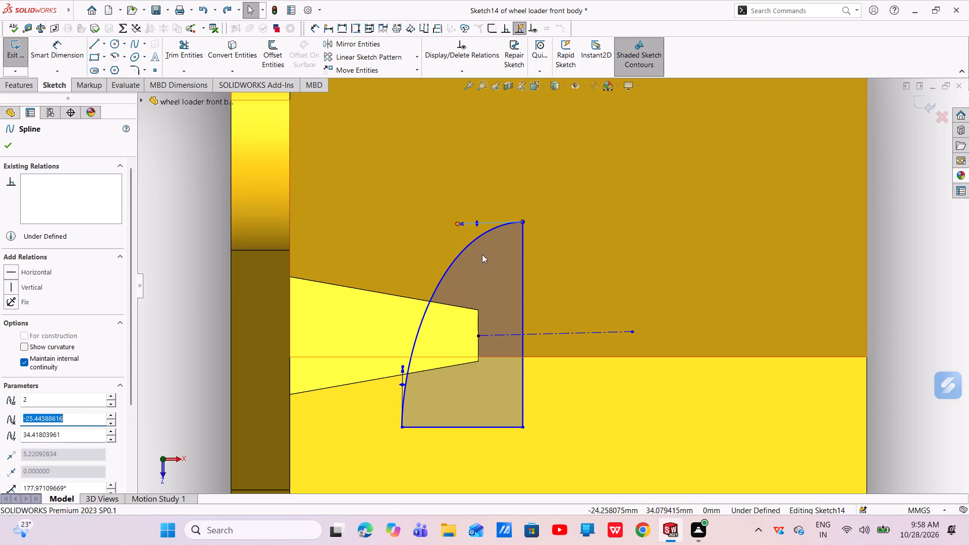
{"action": "key", "text": "Escape"}
{"action": "key", "text": "Escape"}
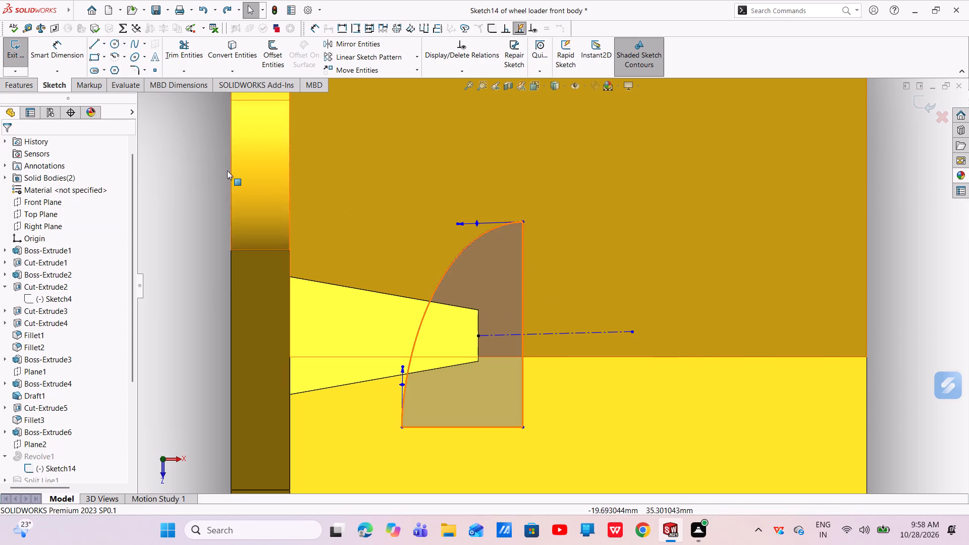
Dimension the profile's lower horizontal line to 2.50 mm.
{"action": "left_click", "coordinate": [57, 40]}
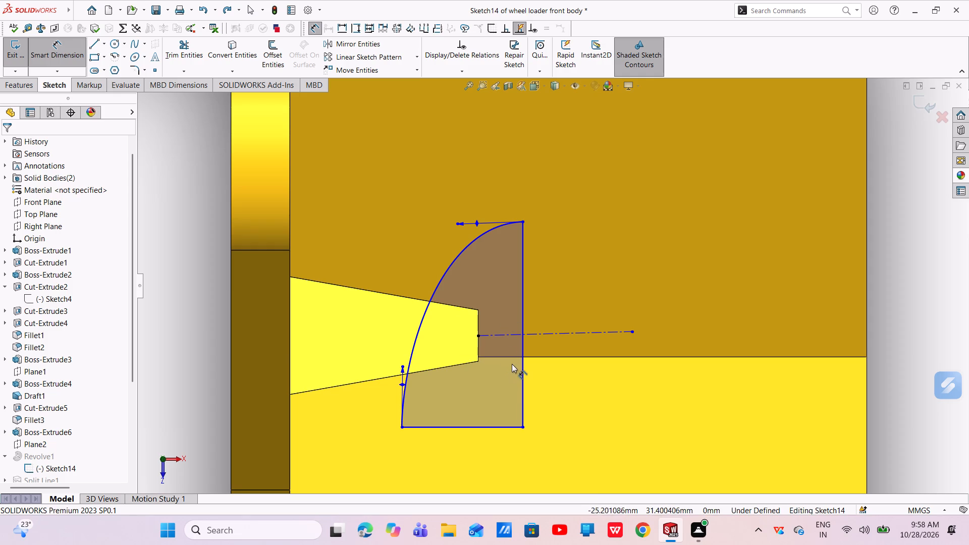
{"action": "left_click", "coordinate": [466, 428]}
{"action": "left_click", "coordinate": [461, 449]}
{"action": "key", "text": "BackSpace"}
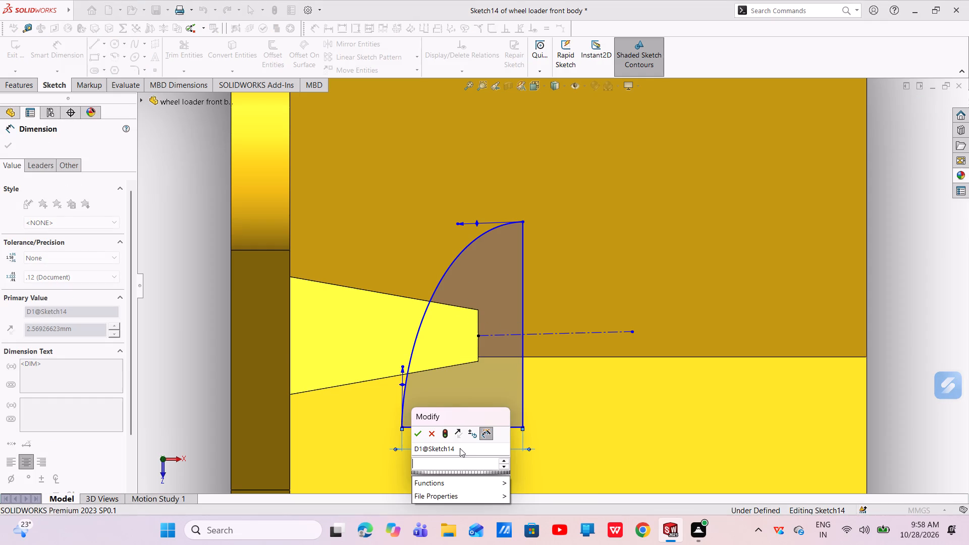
{"action": "type", "text": "2.5"}
{"action": "key", "text": "0"}
{"action": "key", "text": "Return"}
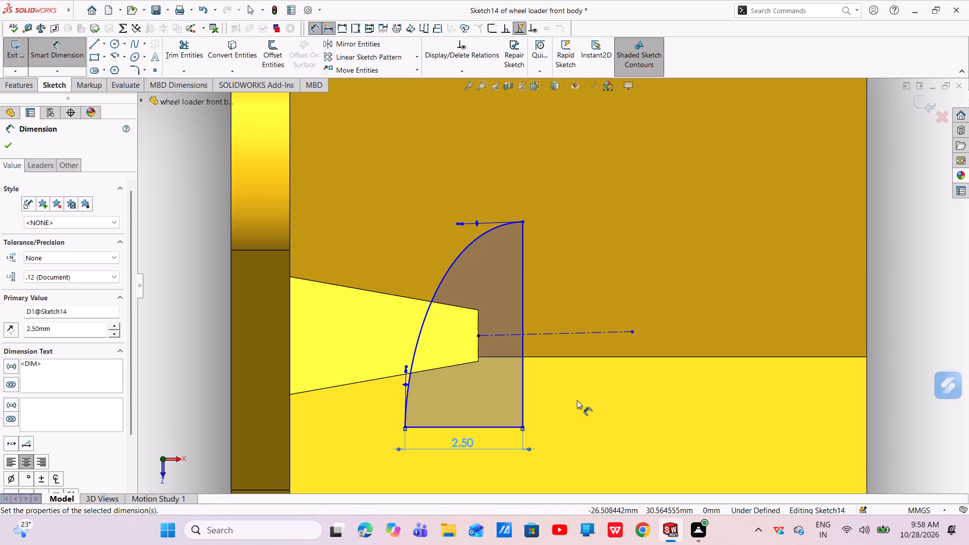
Dimension the profile's vertical line to 3.75 mm.
{"action": "scroll", "coordinate": [558, 310], "scroll_direction": "up", "scroll_amount": 3}
{"action": "scroll", "coordinate": [551, 276], "scroll_direction": "down", "scroll_amount": 1}
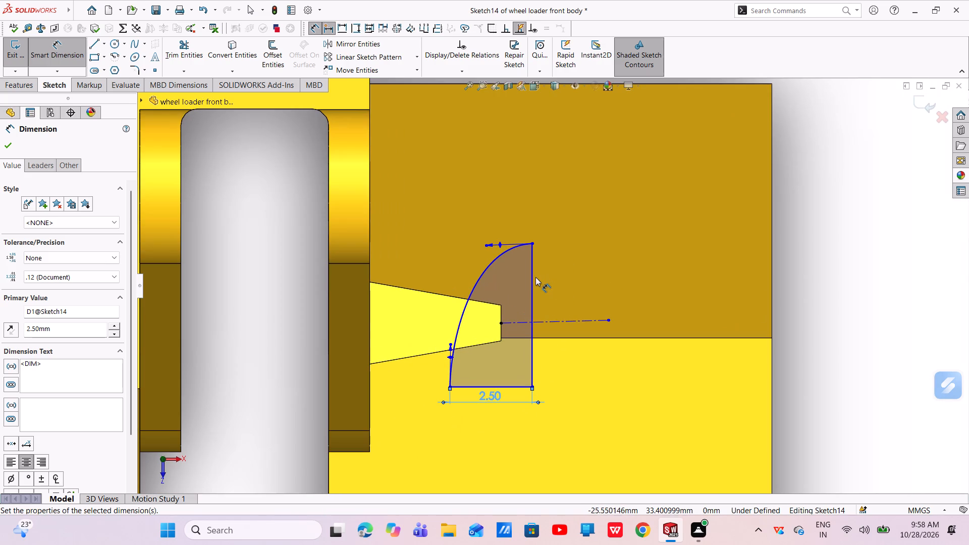
{"action": "left_click", "coordinate": [533, 281]}
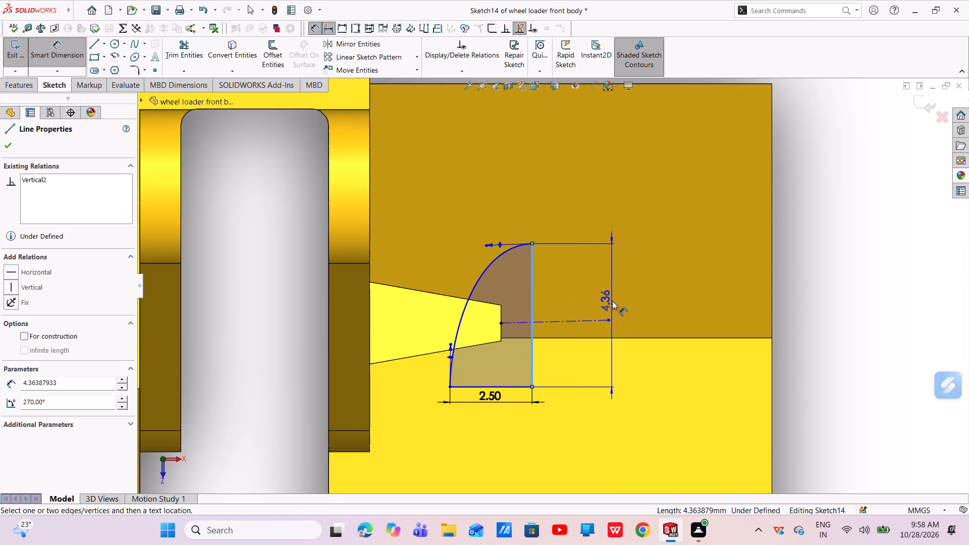
{"action": "left_click", "coordinate": [618, 305]}
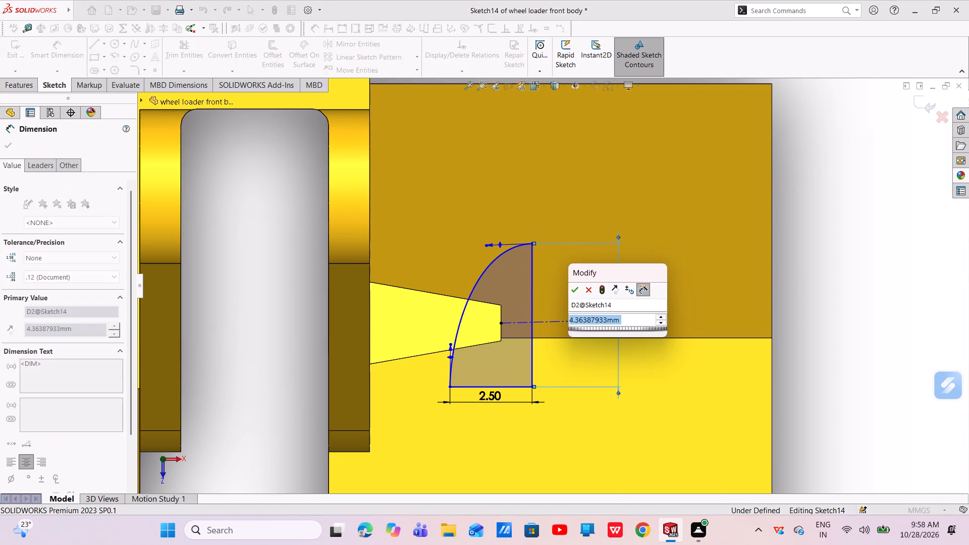
{"action": "key", "text": "BackSpace"}
{"action": "type", "text": "3."}
{"action": "type", "text": "75"}
{"action": "key", "text": "Return"}
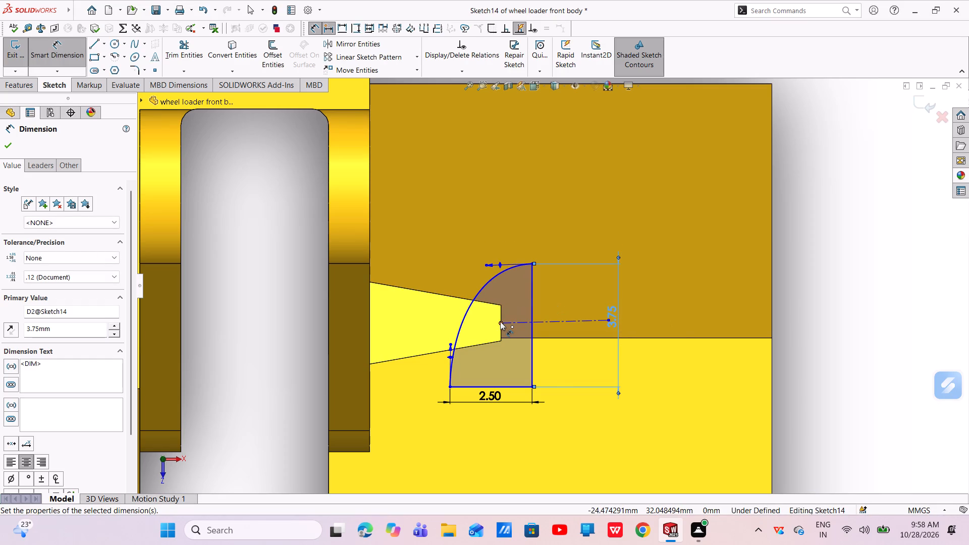
Dimension the vertical distance from the centerline's endpoint on the peg's end to the profile's lower corner beyond the peg as 1.5 mm.
{"action": "scroll", "coordinate": [501, 326], "scroll_direction": "down", "scroll_amount": 6}
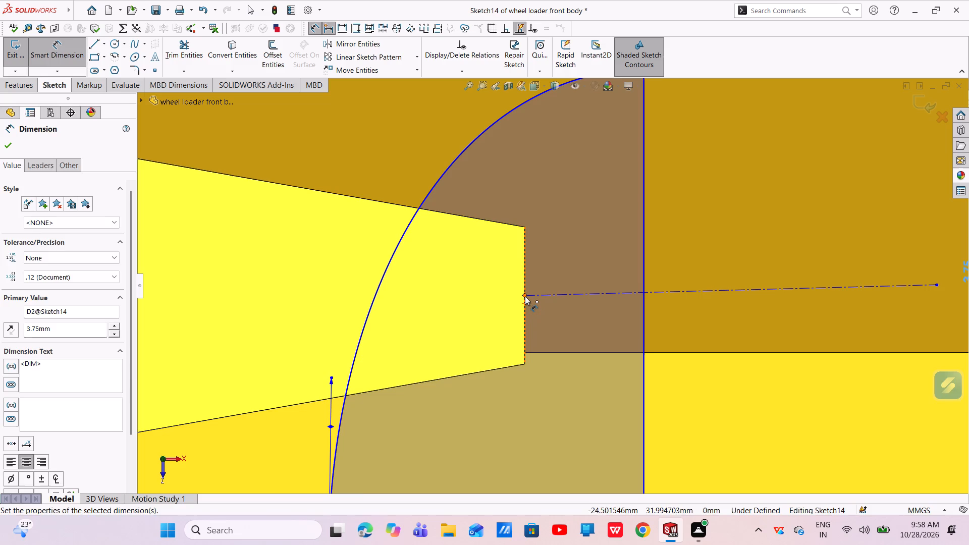
{"action": "left_click", "coordinate": [525, 296]}
{"action": "scroll", "coordinate": [525, 296], "scroll_direction": "up", "scroll_amount": 5}
{"action": "left_click", "coordinate": [588, 387]}
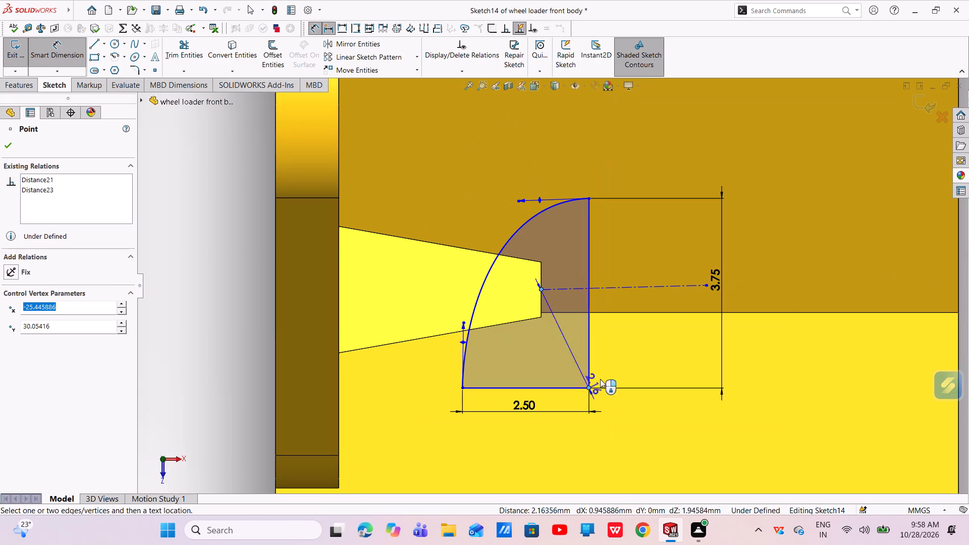
{"action": "left_click", "coordinate": [813, 352]}
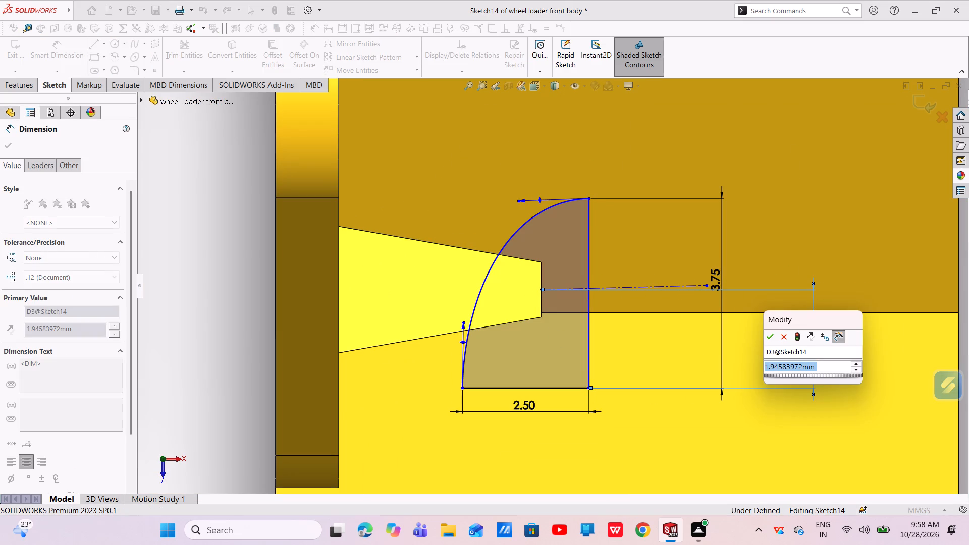
{"action": "key", "text": "BackSpace"}
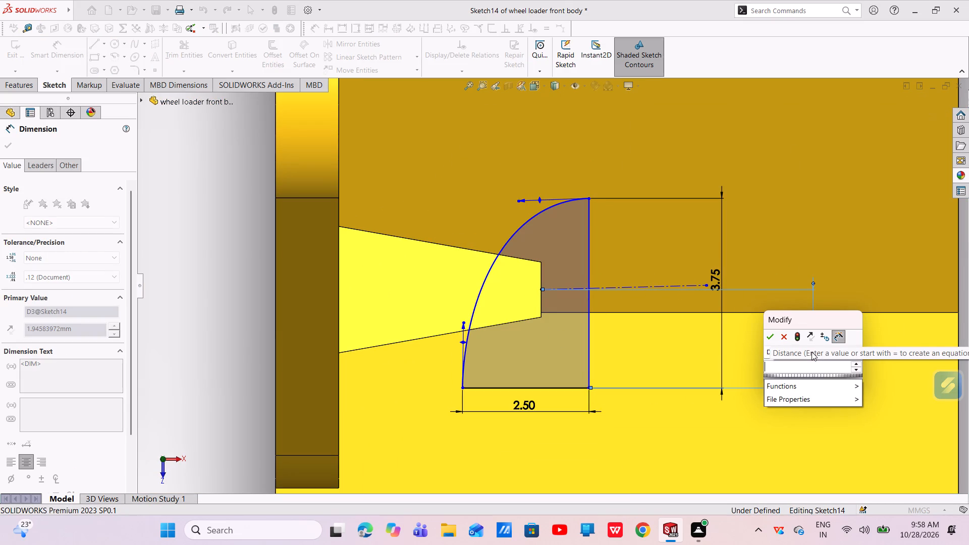
{"action": "type", "text": "1.5"}
{"action": "key", "text": "Return"}
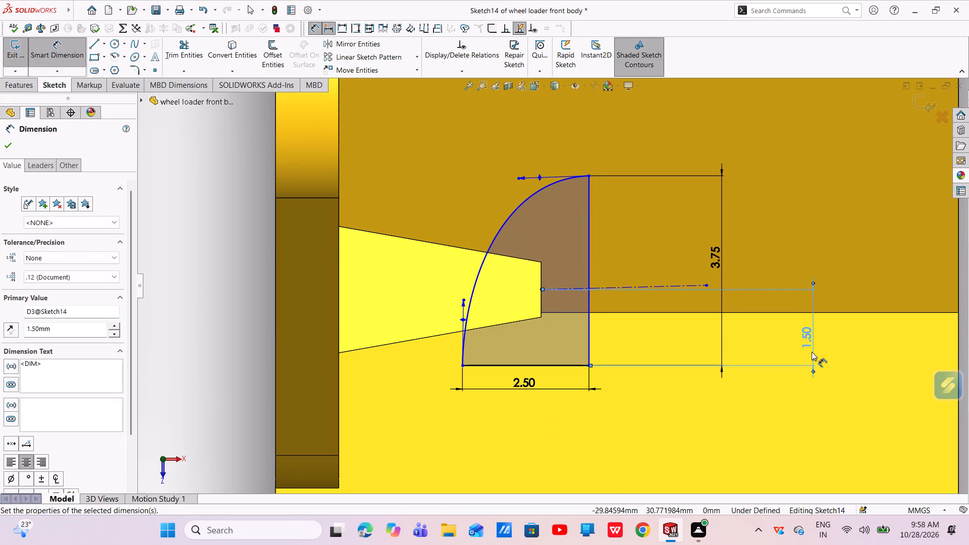
{"action": "key", "text": "Escape"}
{"action": "key", "text": "Escape"}
{"action": "scroll", "coordinate": [731, 296], "scroll_direction": "up", "scroll_amount": 5}
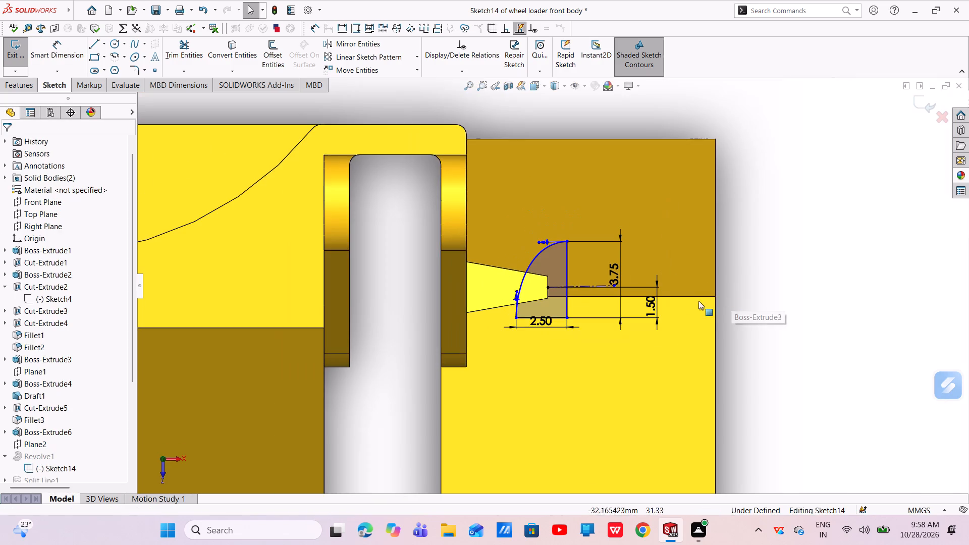
{"action": "scroll", "coordinate": [663, 294], "scroll_direction": "down", "scroll_amount": 3}
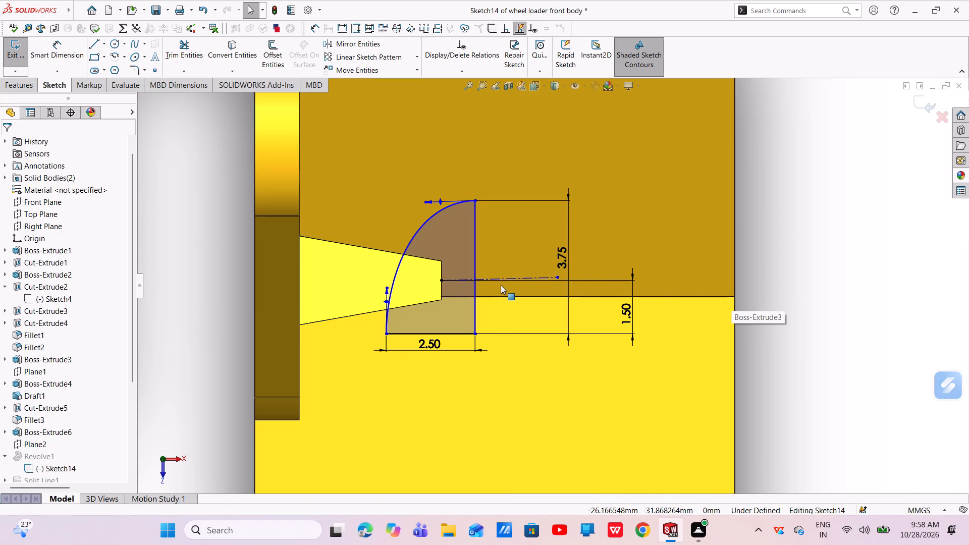
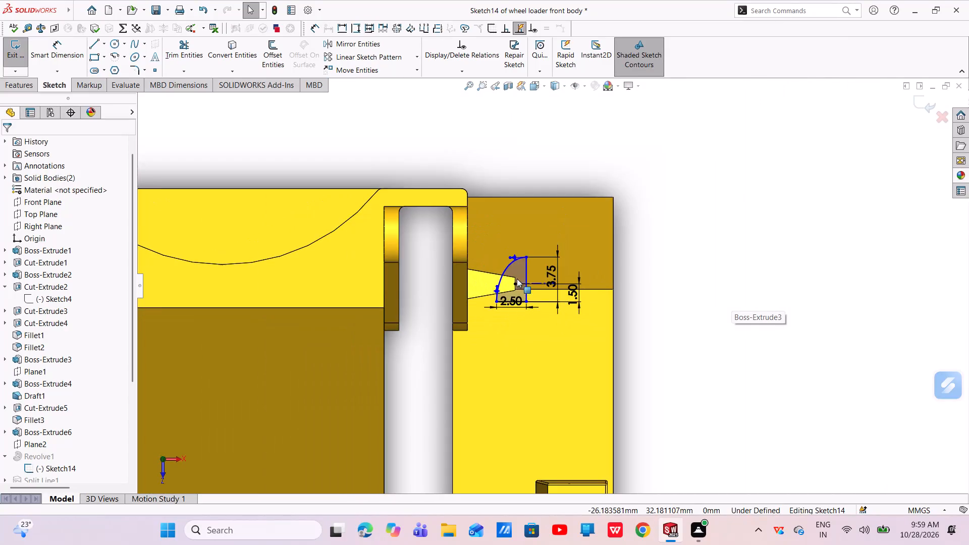
Dimension the horizontal distance between the profile's vertical line and the outer lug's side edge as 4.5 mm.
{"action": "scroll", "coordinate": [523, 232], "scroll_direction": "down", "scroll_amount": 2}
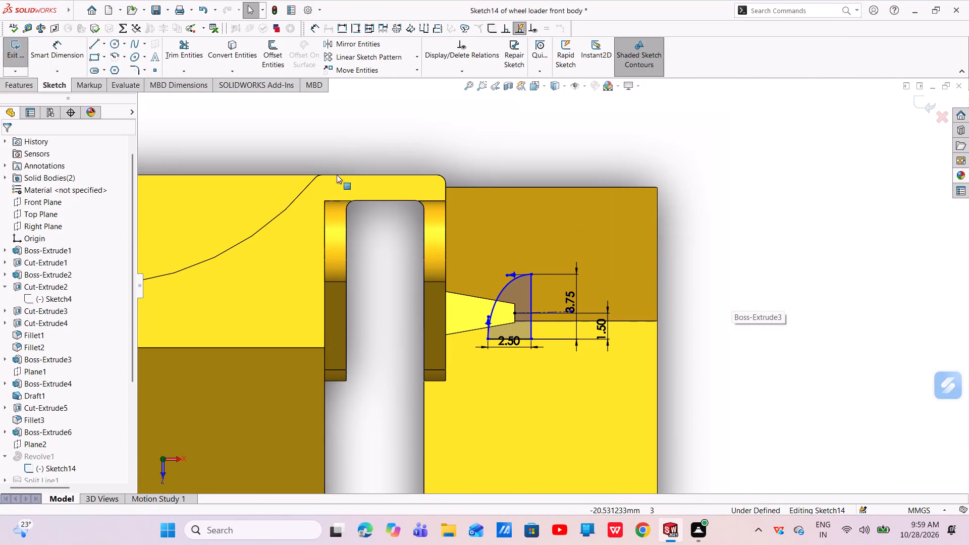
{"action": "left_click", "coordinate": [70, 57]}
{"action": "left_click", "coordinate": [531, 293]}
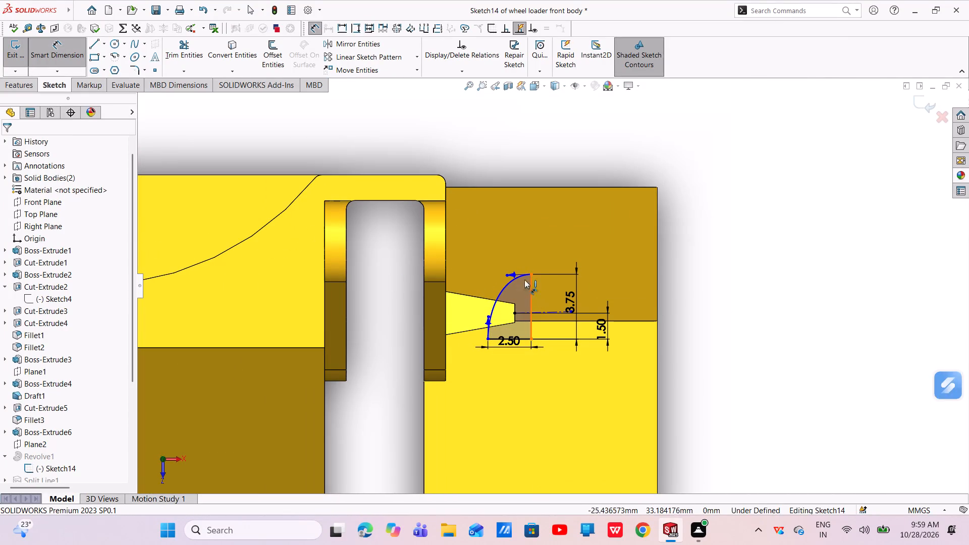
{"action": "left_click", "coordinate": [445, 189]}
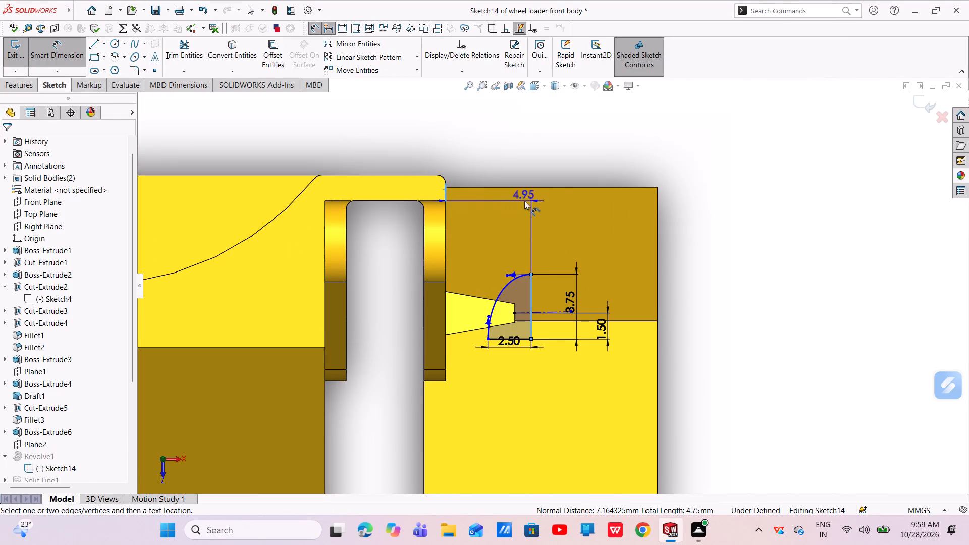
{"action": "left_click", "coordinate": [564, 214]}
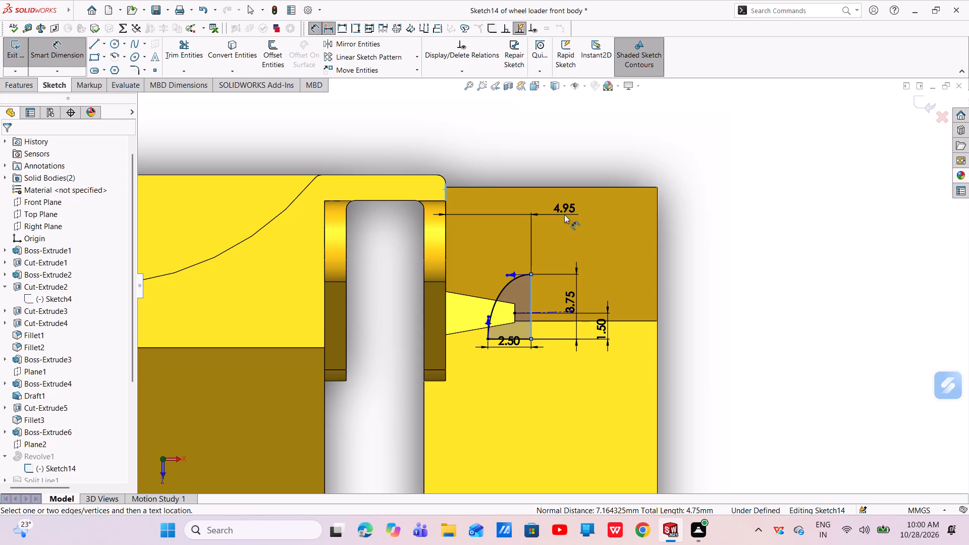
{"action": "key", "text": "BackSpace"}
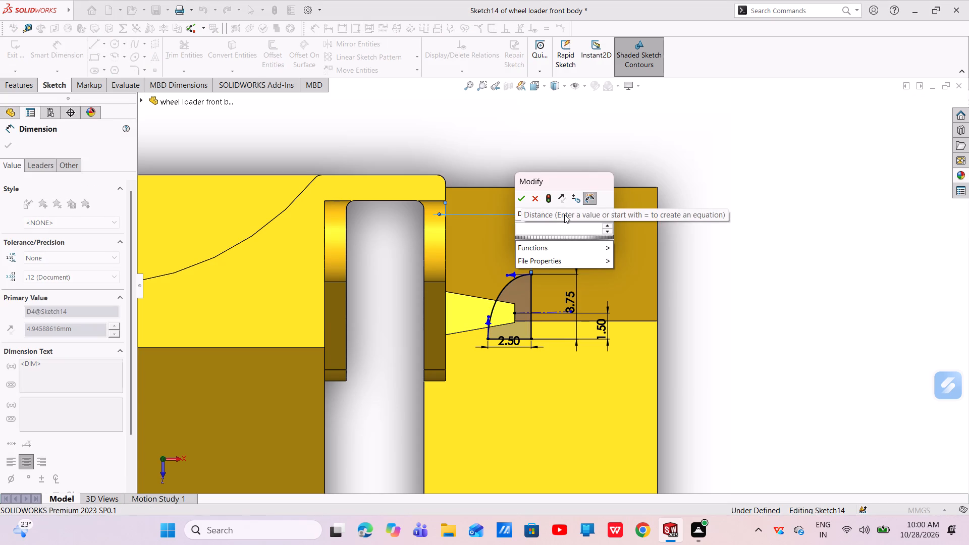
{"action": "type", "text": "4.5"}
{"action": "key", "text": "Return"}
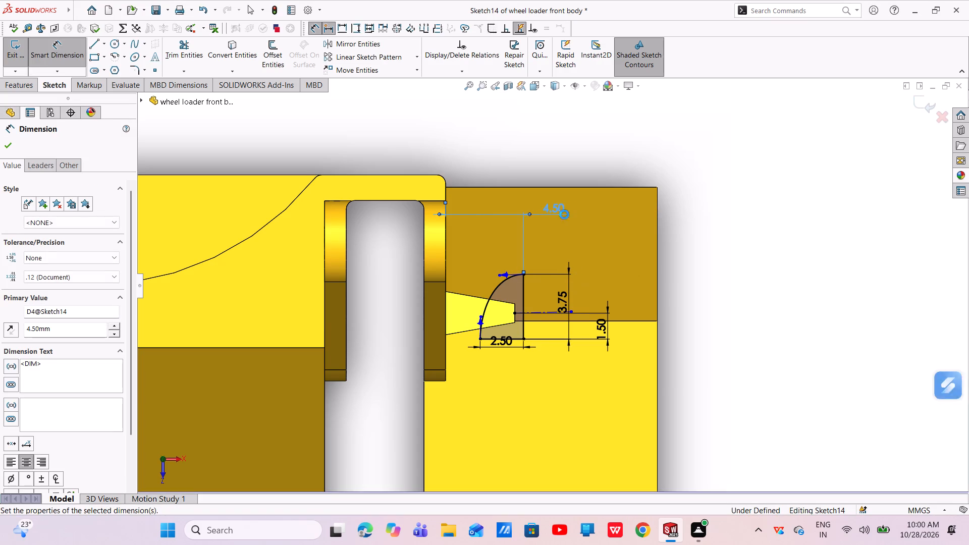
{"action": "key", "text": "Escape"}
{"action": "key", "text": "Escape"}
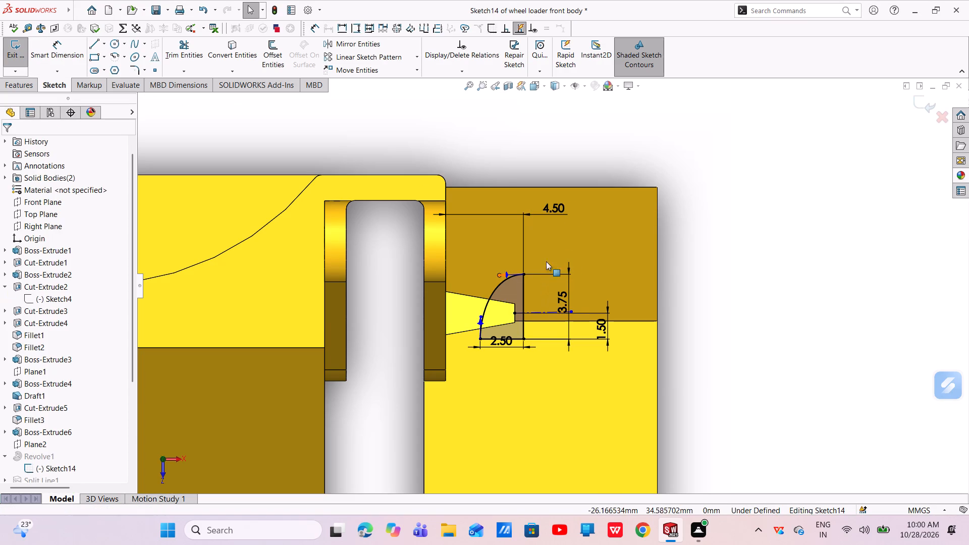
Exit the profile sketch and dismiss the What's Wrong report.
{"action": "scroll", "coordinate": [498, 298], "scroll_direction": "down", "scroll_amount": 4}
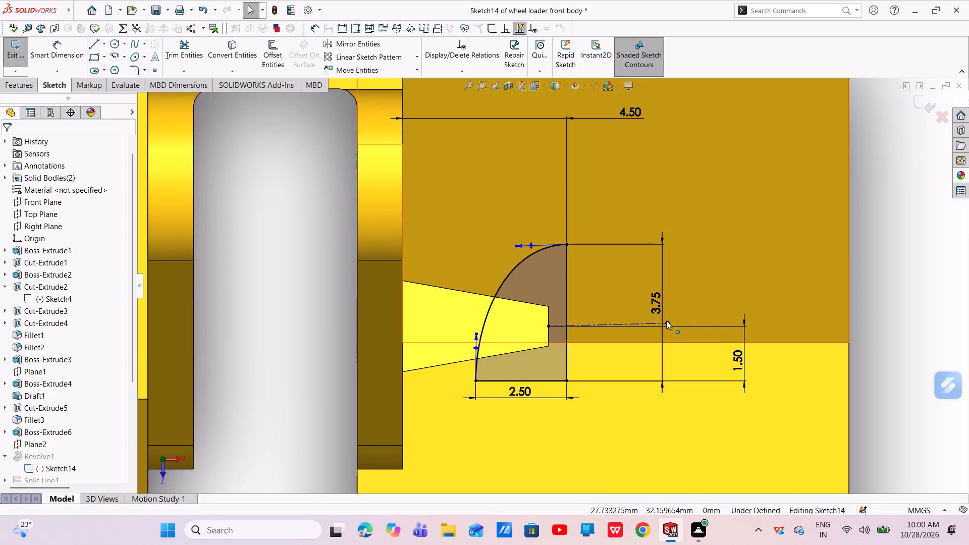
{"action": "left_click", "coordinate": [24, 87]}
{"action": "left_click", "coordinate": [919, 103]}
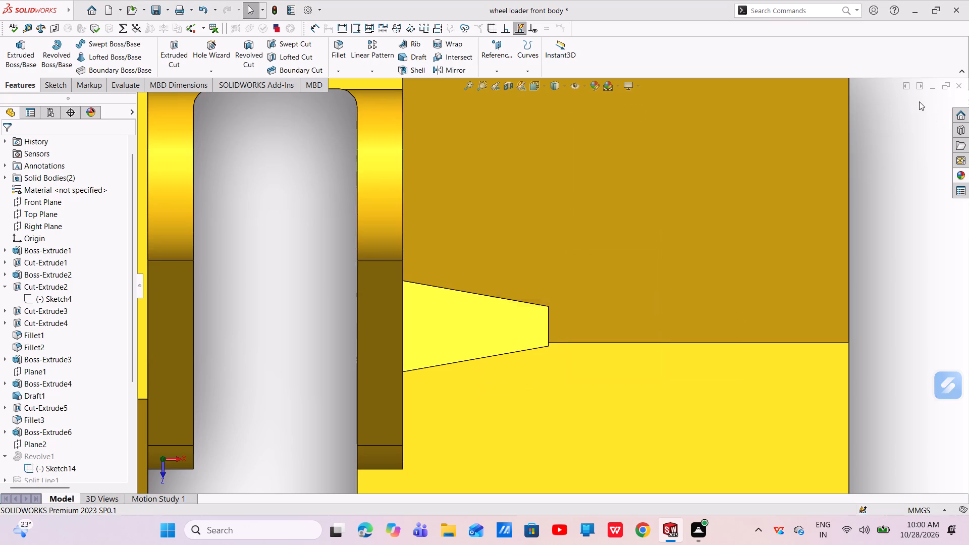
{"action": "left_click", "coordinate": [502, 277]}
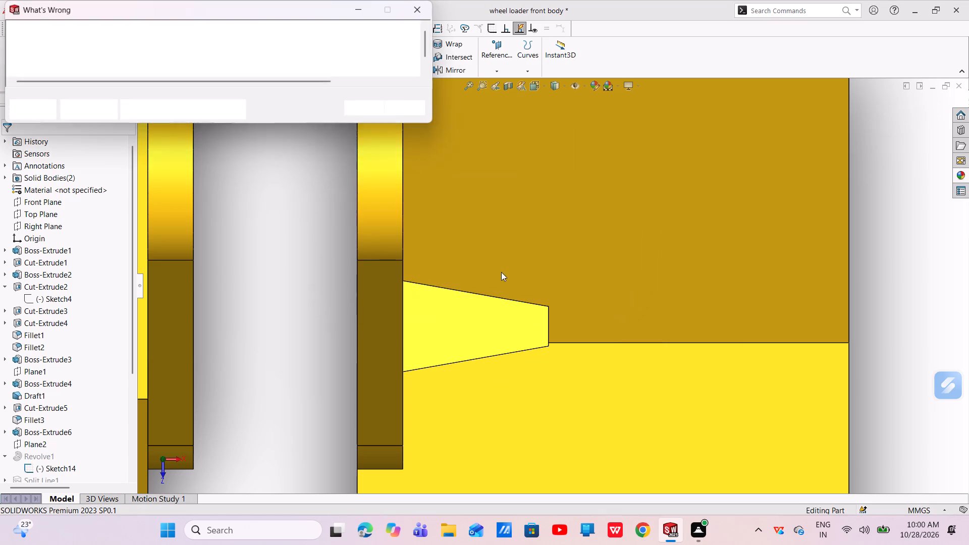
{"action": "left_click", "coordinate": [418, 13]}
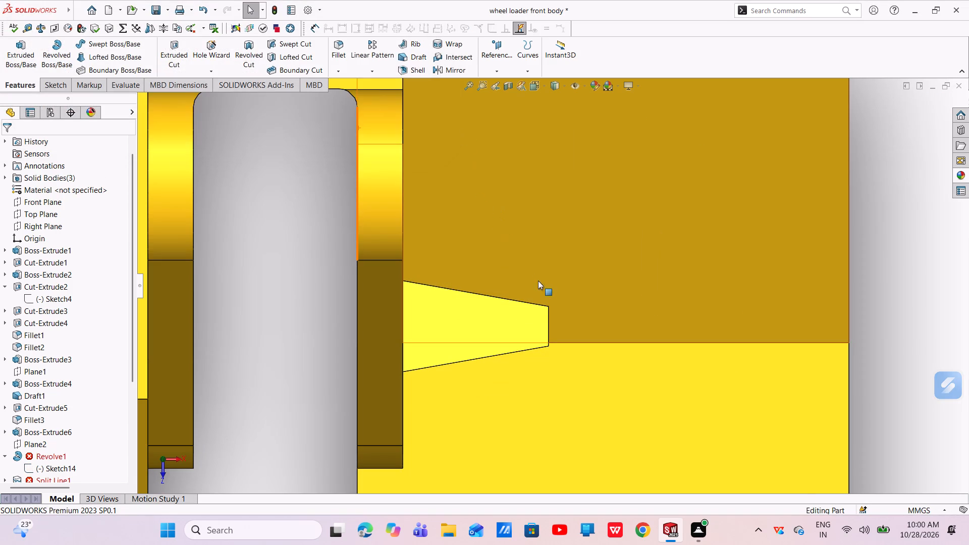
Delete the Revolve1 feature together with its dependent Dome1, Split Line1 and Sketch15, keeping its profile sketch.
{"action": "scroll", "coordinate": [546, 286], "scroll_direction": "up", "scroll_amount": 10}
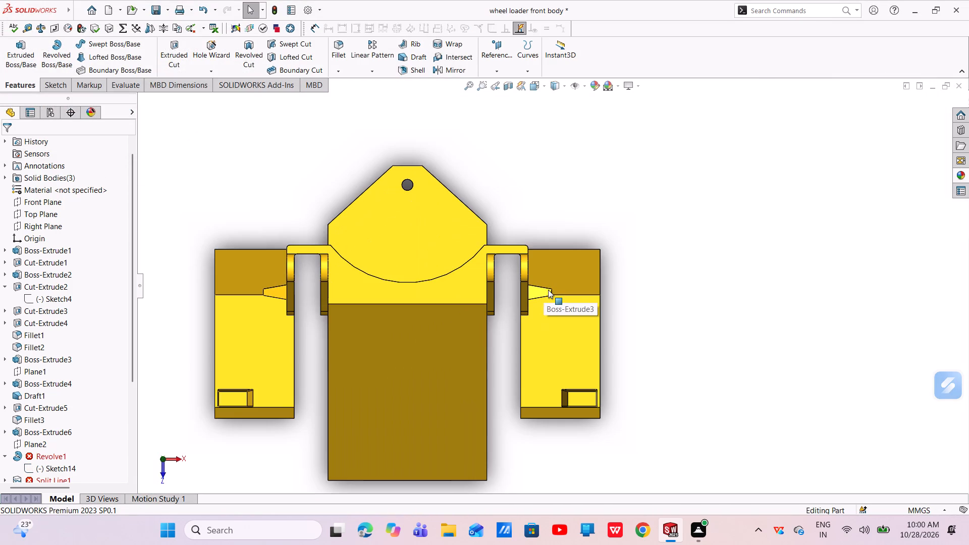
{"action": "scroll", "coordinate": [548, 290], "scroll_direction": "down", "scroll_amount": 3}
{"action": "scroll", "coordinate": [548, 293], "scroll_direction": "up", "scroll_amount": 2}
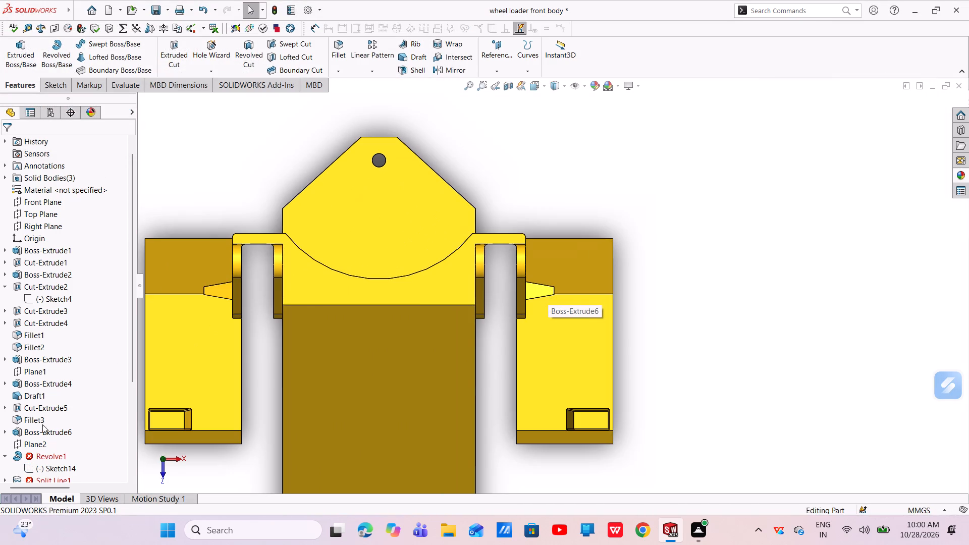
{"action": "left_click", "coordinate": [40, 454]}
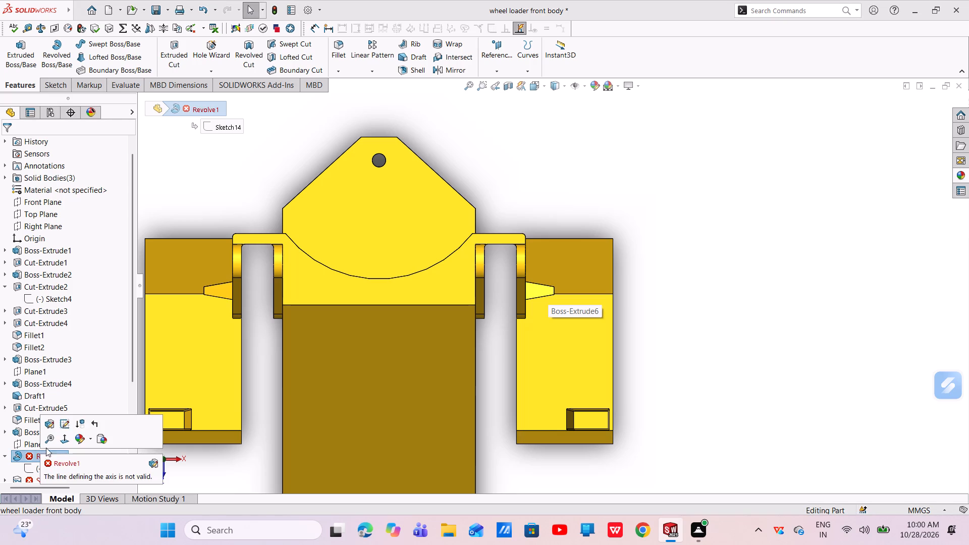
{"action": "right_click", "coordinate": [29, 452]}
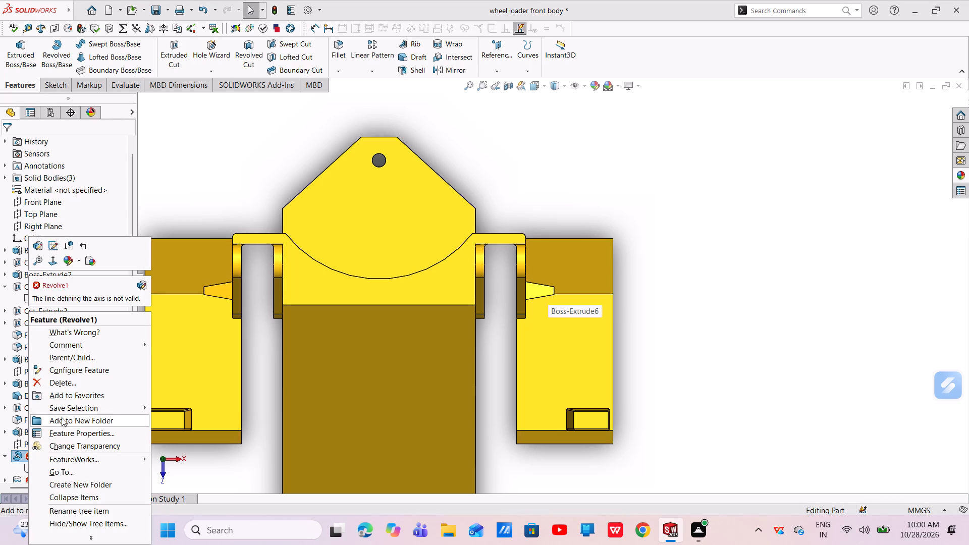
{"action": "left_click", "coordinate": [64, 382]}
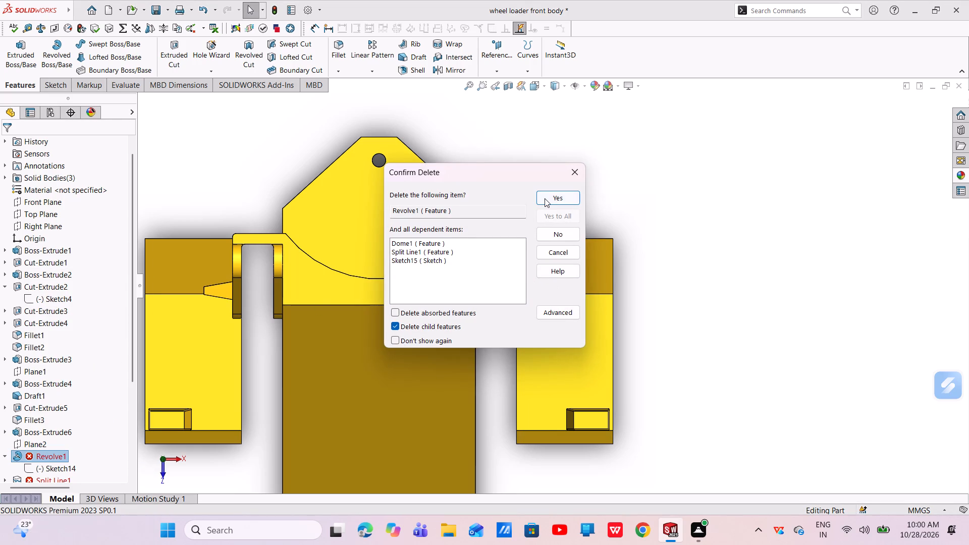
{"action": "left_click", "coordinate": [545, 198]}
Reopen the remaining profile sketch, Sketch14, for editing.
{"action": "scroll", "coordinate": [72, 422], "scroll_direction": "down", "scroll_amount": 3}
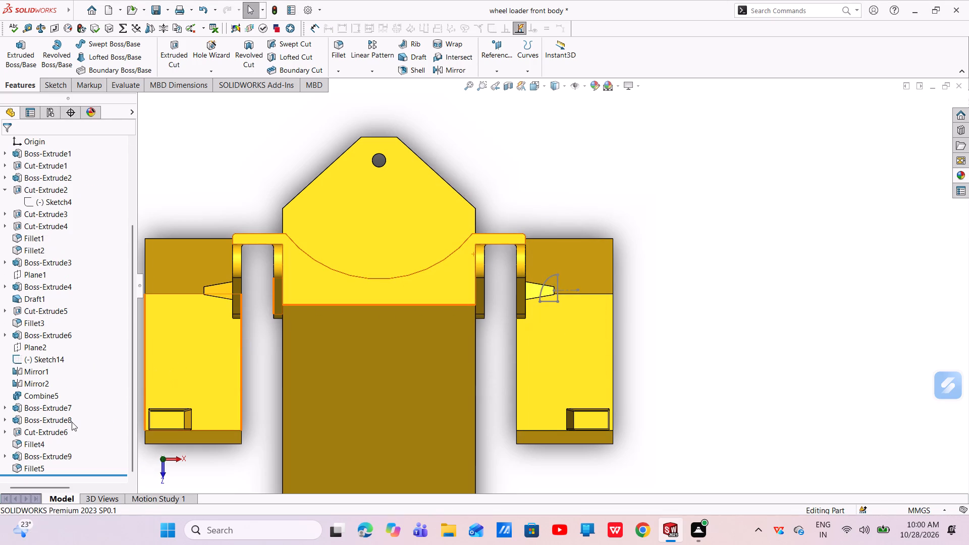
{"action": "scroll", "coordinate": [72, 422], "scroll_direction": "down", "scroll_amount": 2}
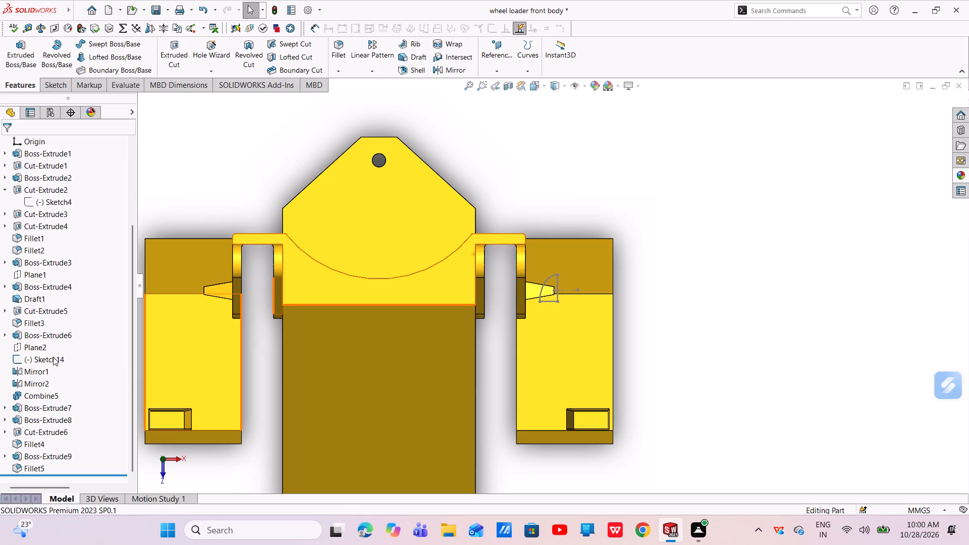
{"action": "left_click", "coordinate": [53, 357]}
{"action": "left_click", "coordinate": [40, 370]}
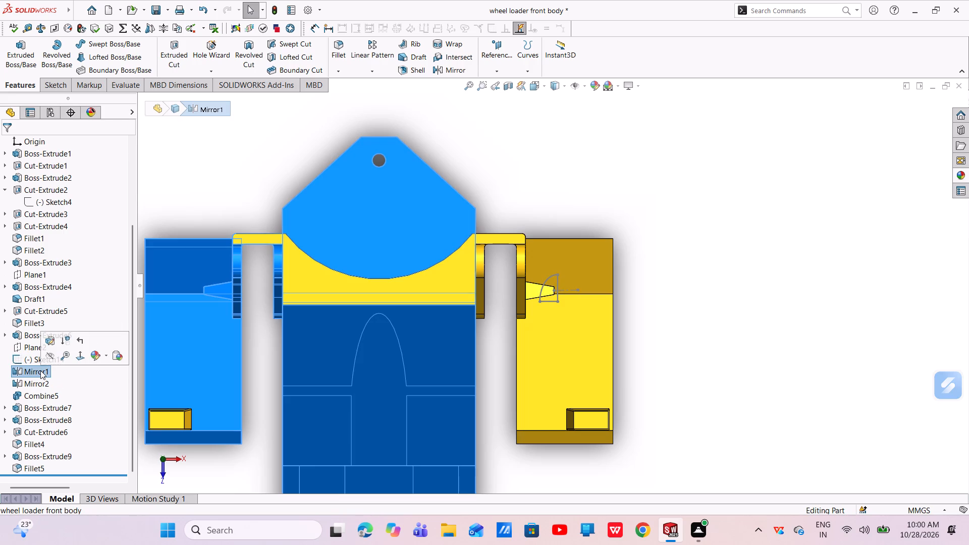
{"action": "left_click", "coordinate": [30, 361]}
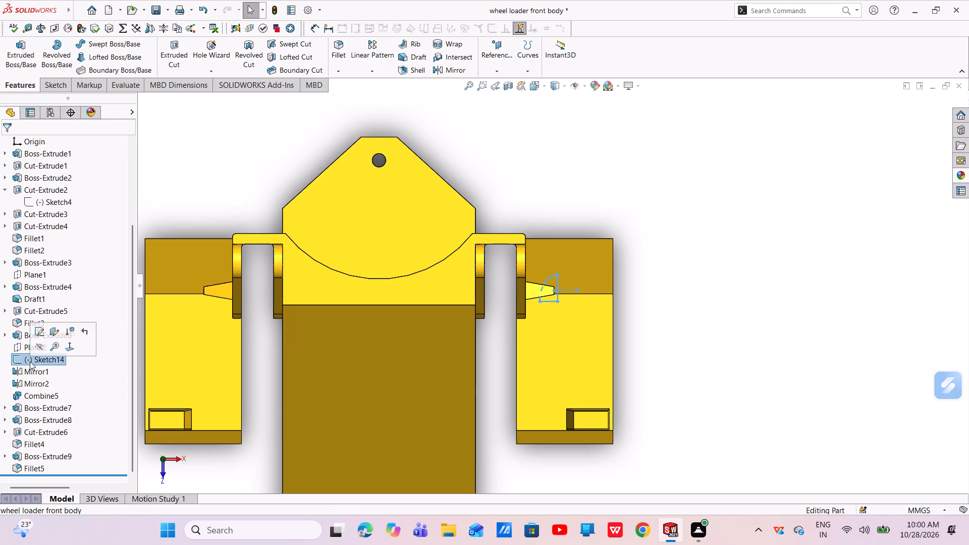
{"action": "left_click", "coordinate": [36, 335]}
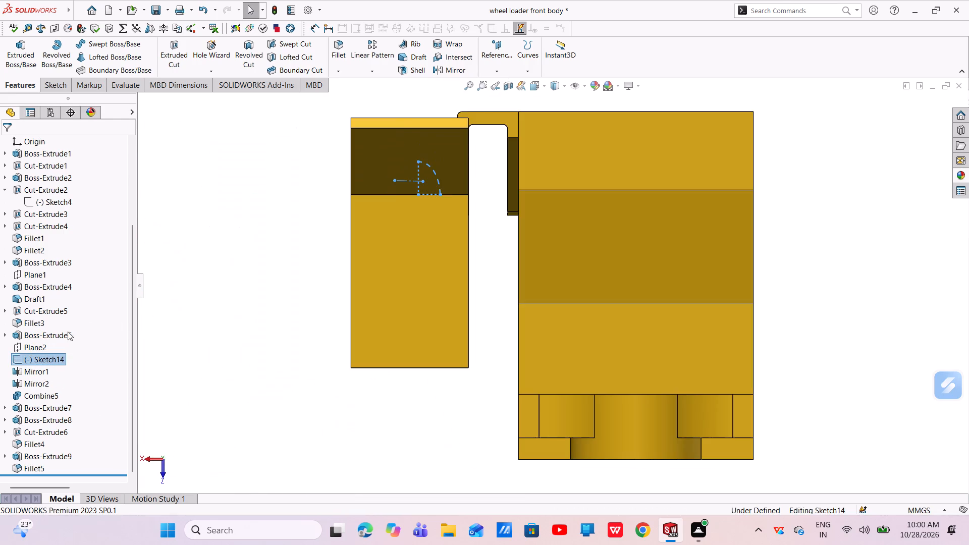
Revolve the profile 360 degrees with merged result, replacing the centerline with the profile's vertical line as the axis of revolution.
{"action": "scroll", "coordinate": [497, 229], "scroll_direction": "down", "scroll_amount": 4}
{"action": "scroll", "coordinate": [484, 226], "scroll_direction": "up", "scroll_amount": 5}
{"action": "middle_click_drag", "start_coordinate": [478, 230], "coordinate": [486, 228]}
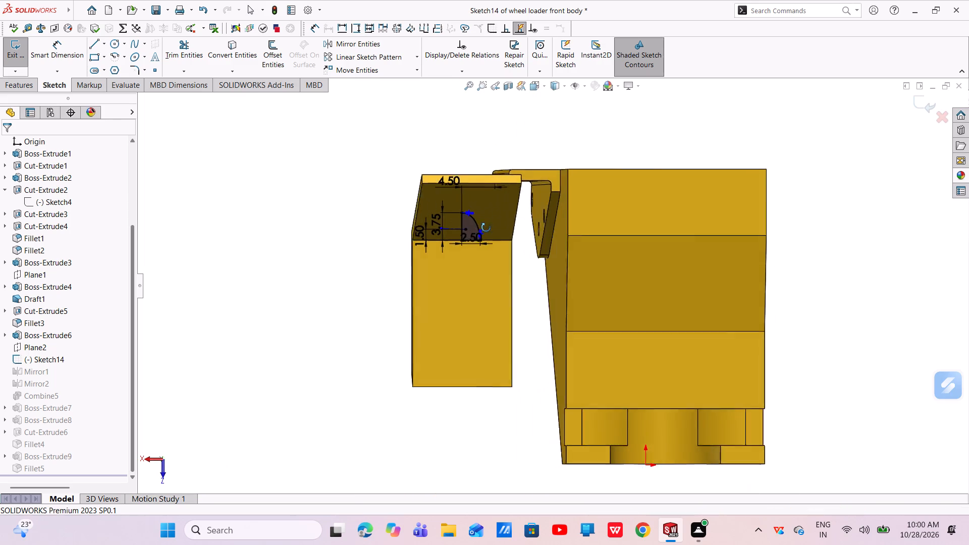
{"action": "middle_click_drag", "start_coordinate": [486, 228], "coordinate": [655, 242]}
{"action": "scroll", "coordinate": [651, 241], "scroll_direction": "down", "scroll_amount": 6}
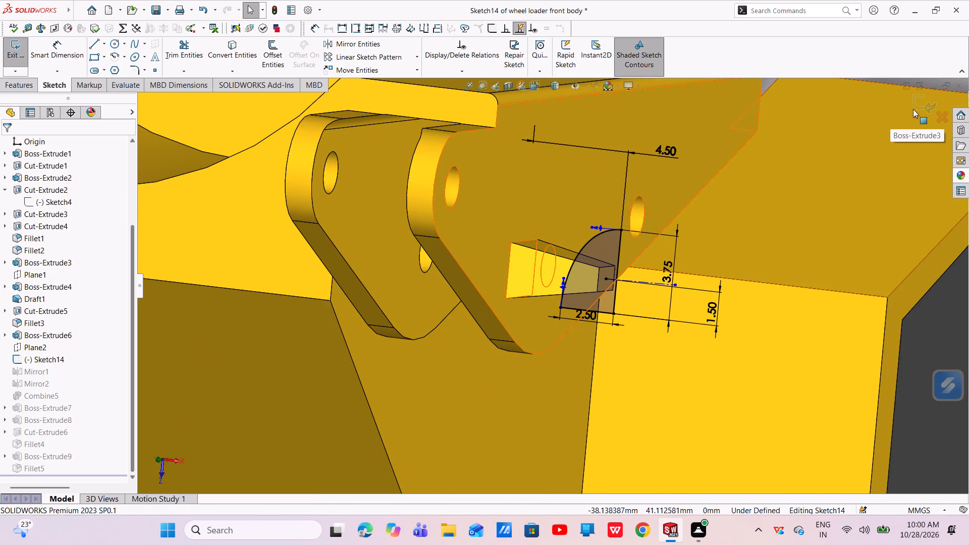
{"action": "left_click", "coordinate": [20, 82]}
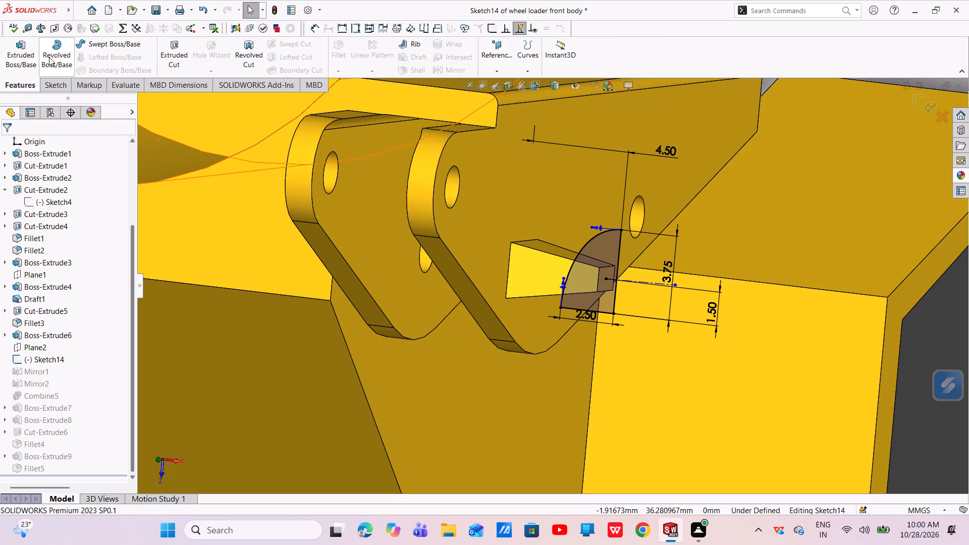
{"action": "left_click", "coordinate": [50, 57]}
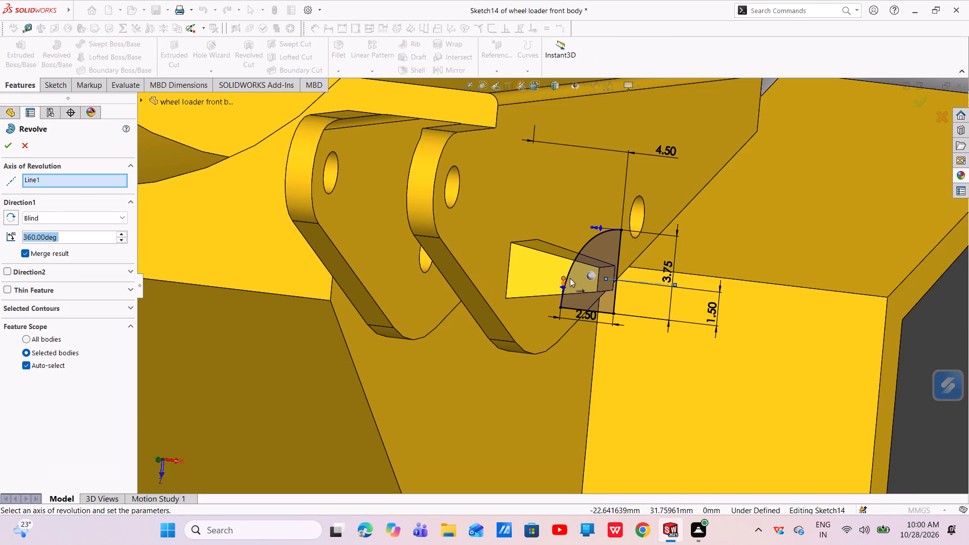
{"action": "scroll", "coordinate": [615, 276], "scroll_direction": "down", "scroll_amount": 3}
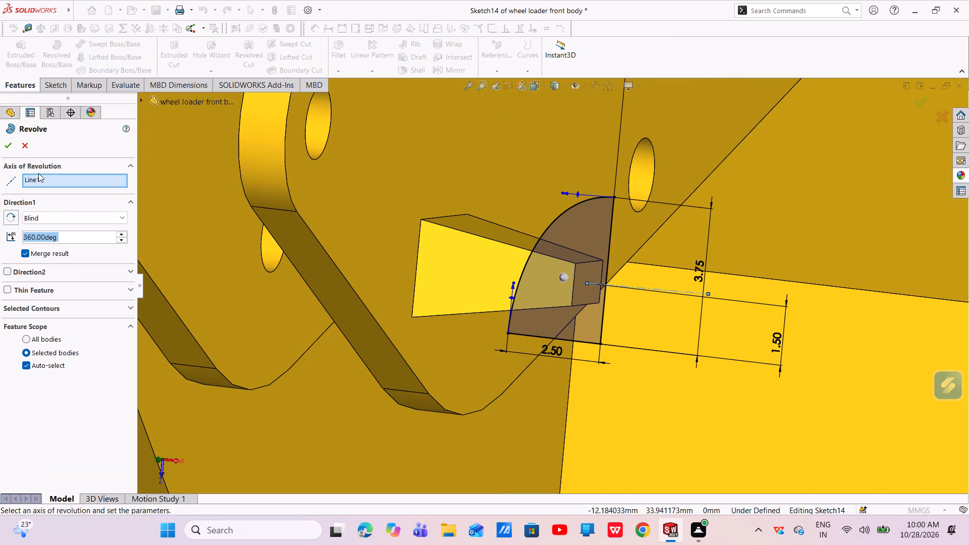
{"action": "left_click", "coordinate": [37, 178]}
{"action": "right_click", "coordinate": [37, 179]}
{"action": "left_click", "coordinate": [60, 200]}
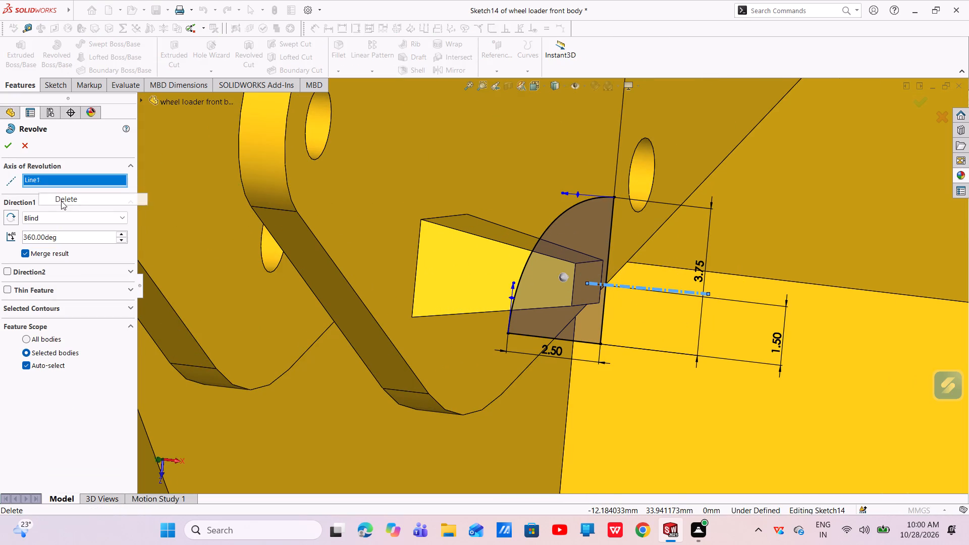
{"action": "left_click", "coordinate": [610, 234]}
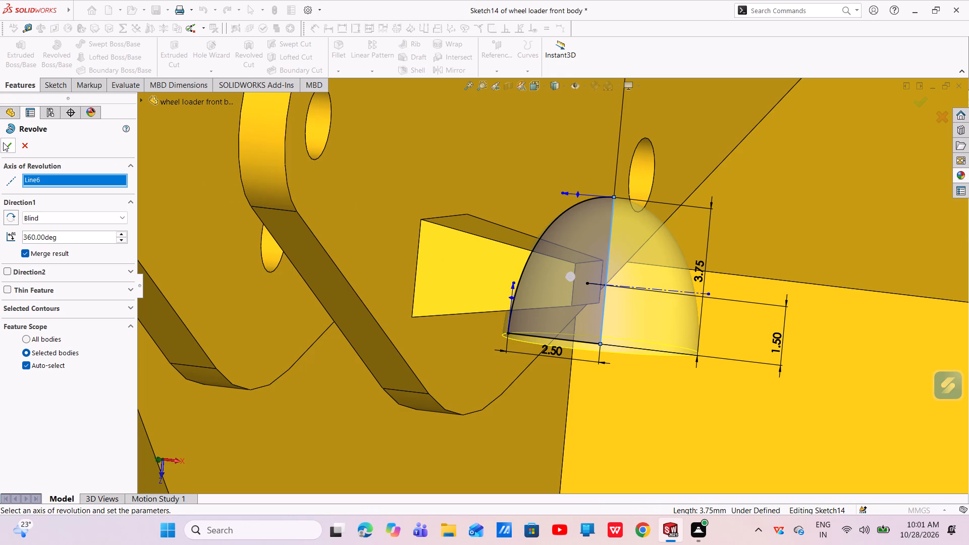
{"action": "left_click", "coordinate": [3, 142]}
Examine the rebuilt dome and the surrounding loader body from several angles, down to the dome's flat underside.
{"action": "scroll", "coordinate": [521, 279], "scroll_direction": "up", "scroll_amount": 8}
{"action": "middle_click_drag", "start_coordinate": [541, 300], "coordinate": [543, 293]}
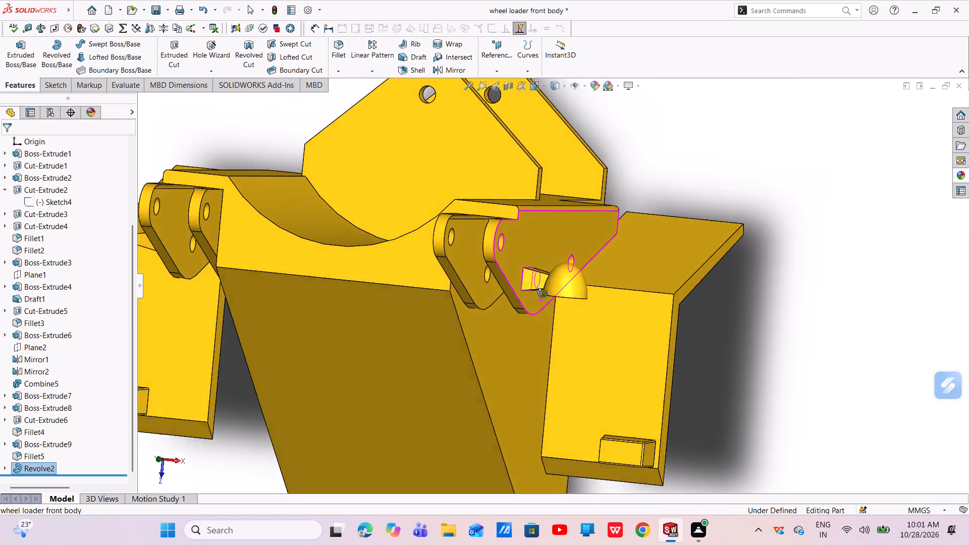
{"action": "middle_click_drag", "start_coordinate": [543, 293], "coordinate": [558, 253]}
{"action": "scroll", "coordinate": [556, 258], "scroll_direction": "up", "scroll_amount": 3}
{"action": "scroll", "coordinate": [522, 257], "scroll_direction": "down", "scroll_amount": 4}
{"action": "scroll", "coordinate": [554, 264], "scroll_direction": "up", "scroll_amount": 5}
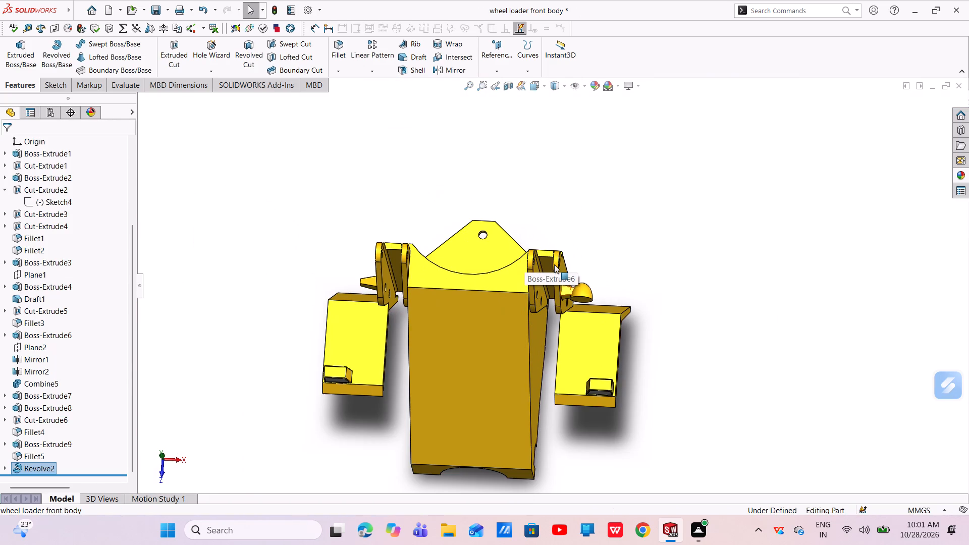
{"action": "middle_click", "coordinate": [554, 264]}
{"action": "scroll", "coordinate": [554, 264], "scroll_direction": "down", "scroll_amount": 4}
{"action": "scroll", "coordinate": [554, 264], "scroll_direction": "up", "scroll_amount": 6}
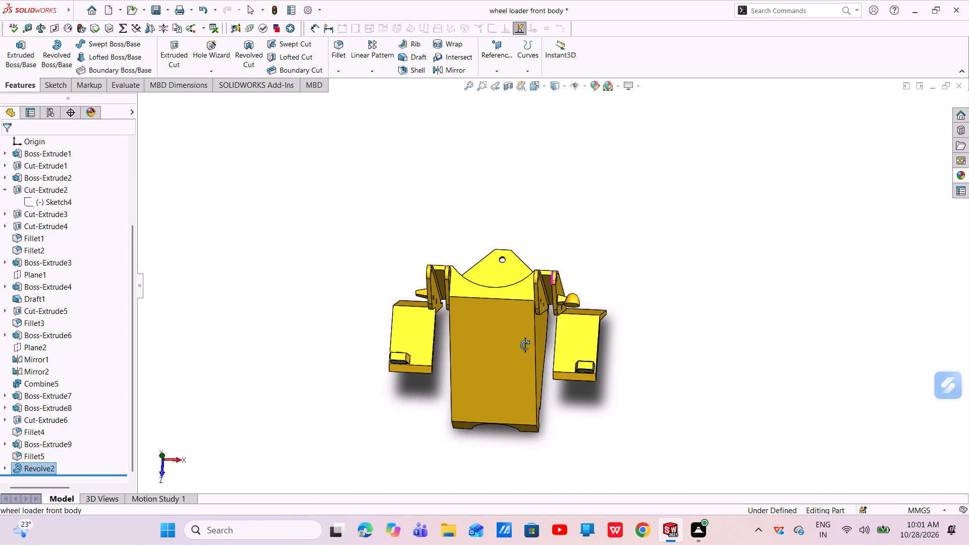
{"action": "scroll", "coordinate": [520, 366], "scroll_direction": "down", "scroll_amount": 5}
{"action": "middle_click_drag", "start_coordinate": [518, 353], "coordinate": [528, 305]}
{"action": "scroll", "coordinate": [528, 303], "scroll_direction": "up", "scroll_amount": 4}
{"action": "scroll", "coordinate": [528, 303], "scroll_direction": "down", "scroll_amount": 5}
{"action": "middle_click_drag", "start_coordinate": [528, 303], "coordinate": [530, 293]}
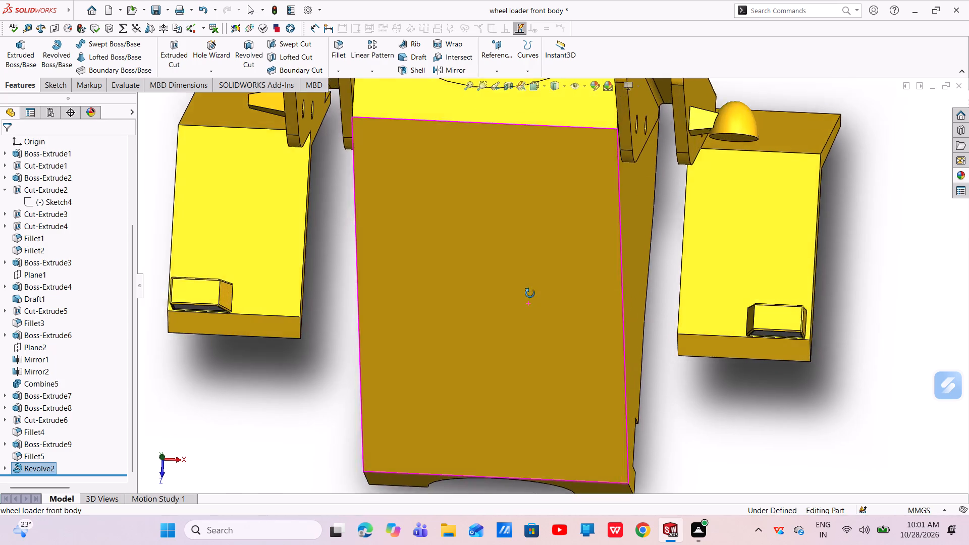
{"action": "middle_click_drag", "start_coordinate": [530, 293], "coordinate": [532, 281]}
{"action": "scroll", "coordinate": [532, 281], "scroll_direction": "up", "scroll_amount": 4}
{"action": "scroll", "coordinate": [564, 251], "scroll_direction": "down", "scroll_amount": 7}
{"action": "middle_click_drag", "start_coordinate": [734, 247], "coordinate": [729, 231]}
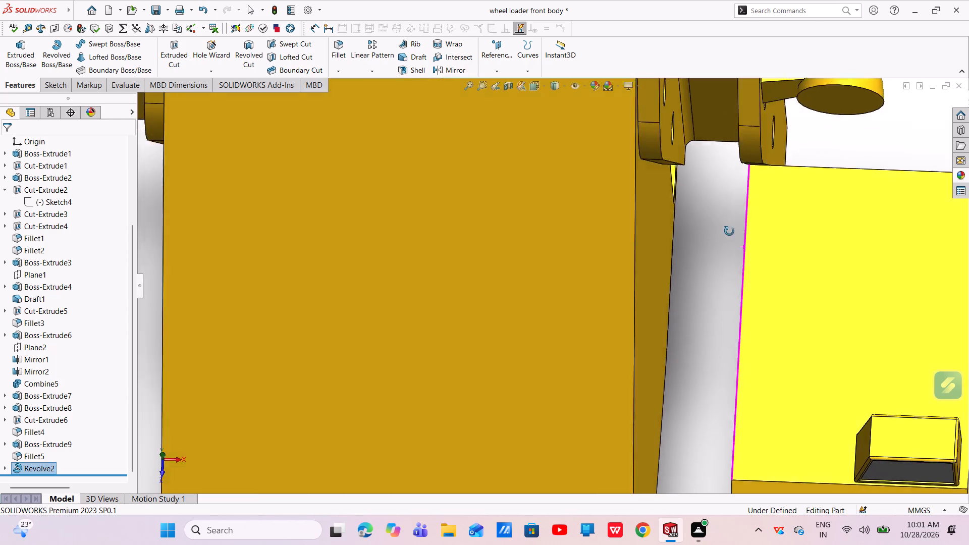
{"action": "middle_click_drag", "start_coordinate": [729, 231], "coordinate": [725, 200]}
{"action": "scroll", "coordinate": [729, 203], "scroll_direction": "up", "scroll_amount": 5}
{"action": "scroll", "coordinate": [692, 158], "scroll_direction": "down", "scroll_amount": 4}
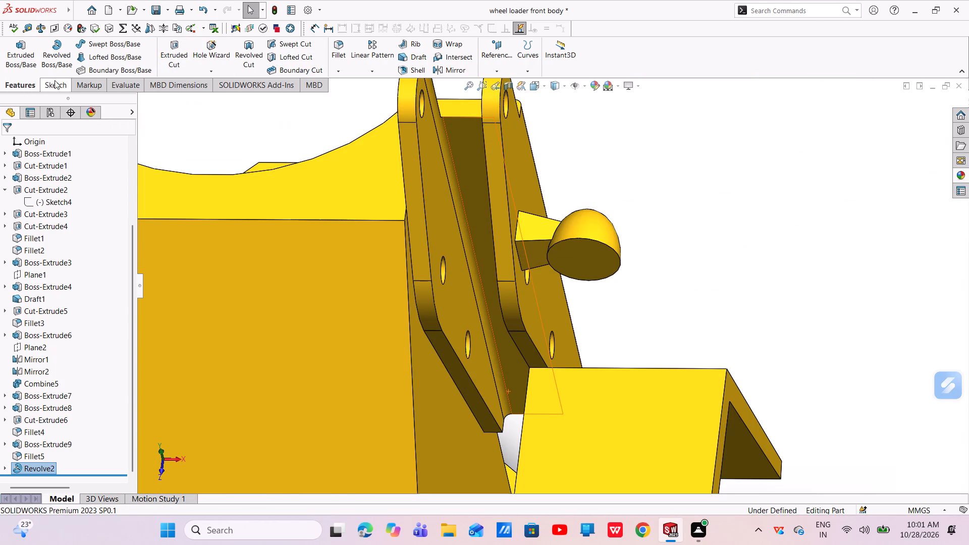
Start a sketch on the dome's flat circular face and offset its edge inward by 0.5 mm.
{"action": "left_click", "coordinate": [584, 264]}
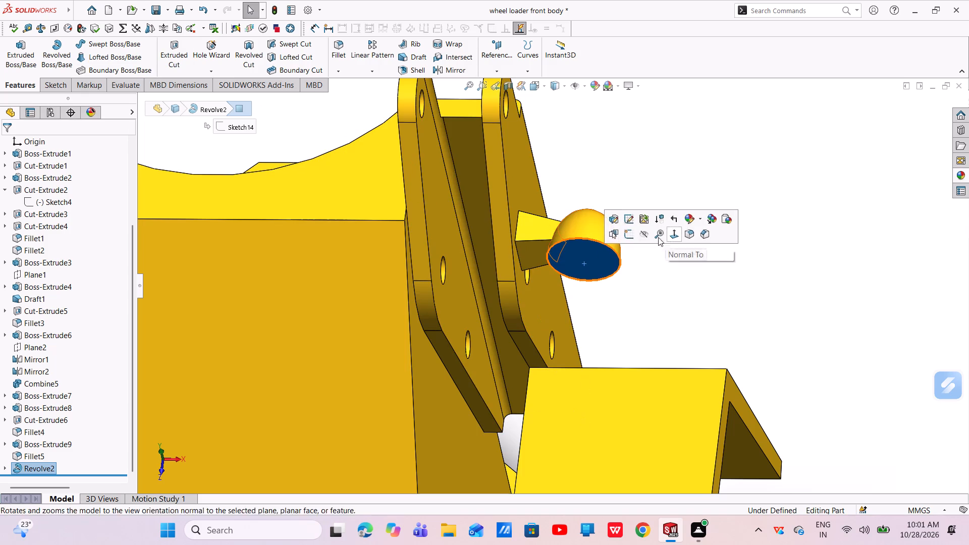
{"action": "left_click", "coordinate": [628, 231]}
{"action": "scroll", "coordinate": [694, 189], "scroll_direction": "down", "scroll_amount": 7}
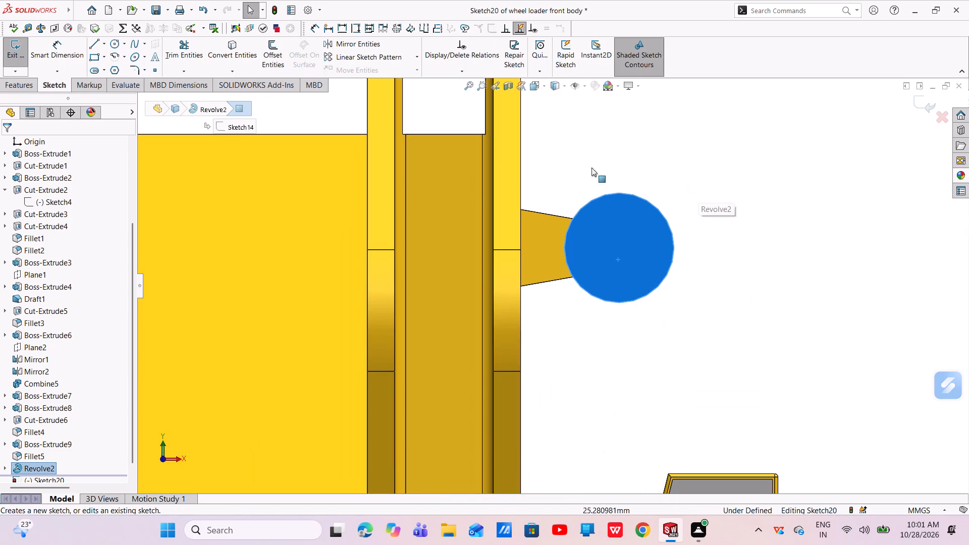
{"action": "left_click", "coordinate": [266, 53]}
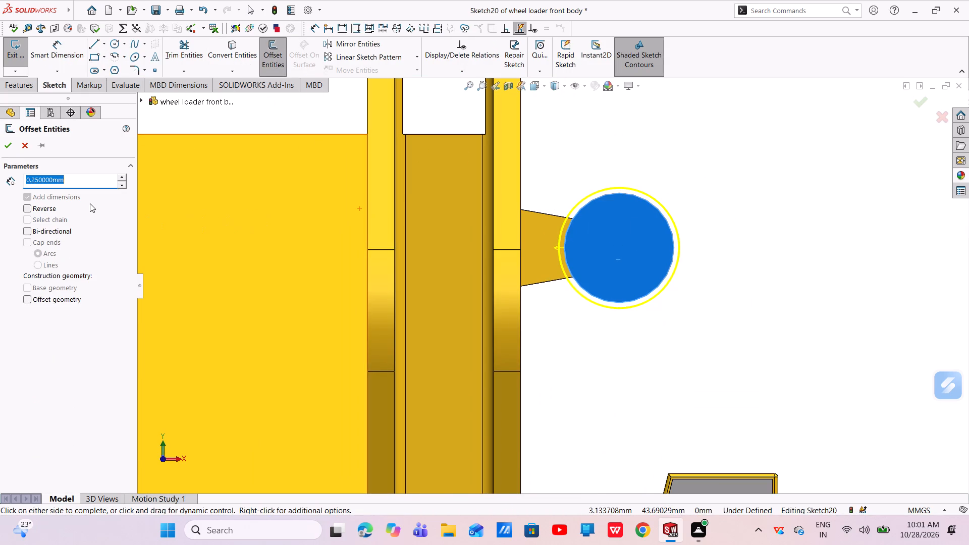
{"action": "left_click", "coordinate": [28, 208]}
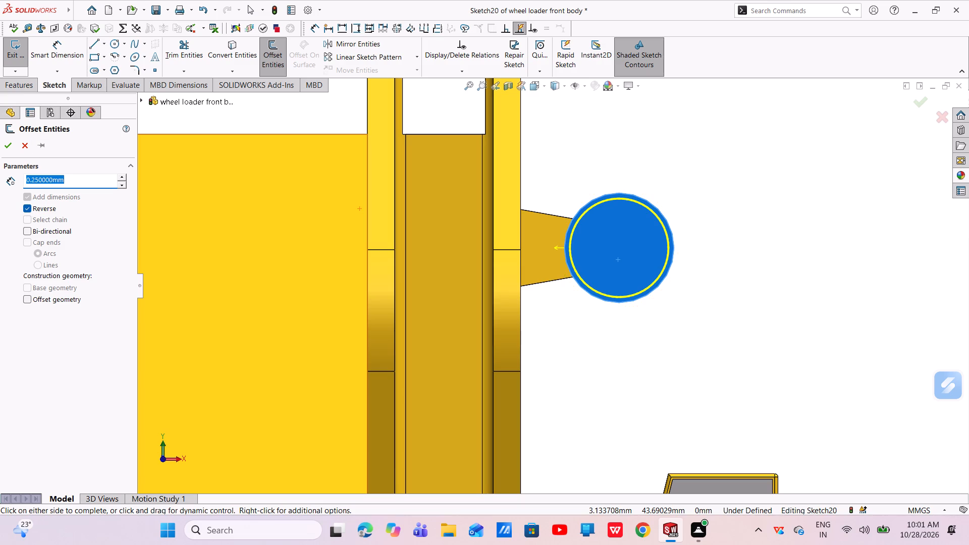
{"action": "key", "text": "BackSpace"}
{"action": "type", "text": "0.5"}
{"action": "key", "text": "Return"}
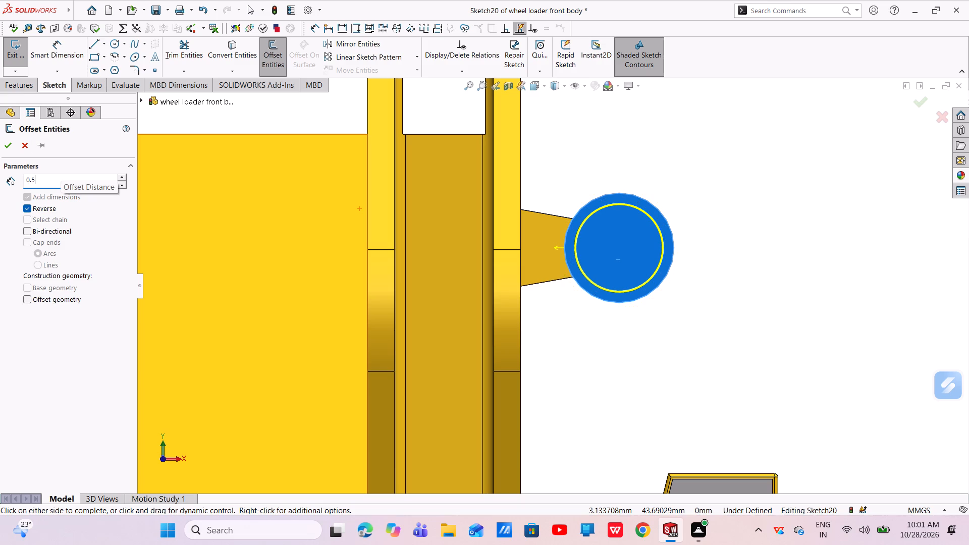
{"action": "left_click", "coordinate": [13, 148]}
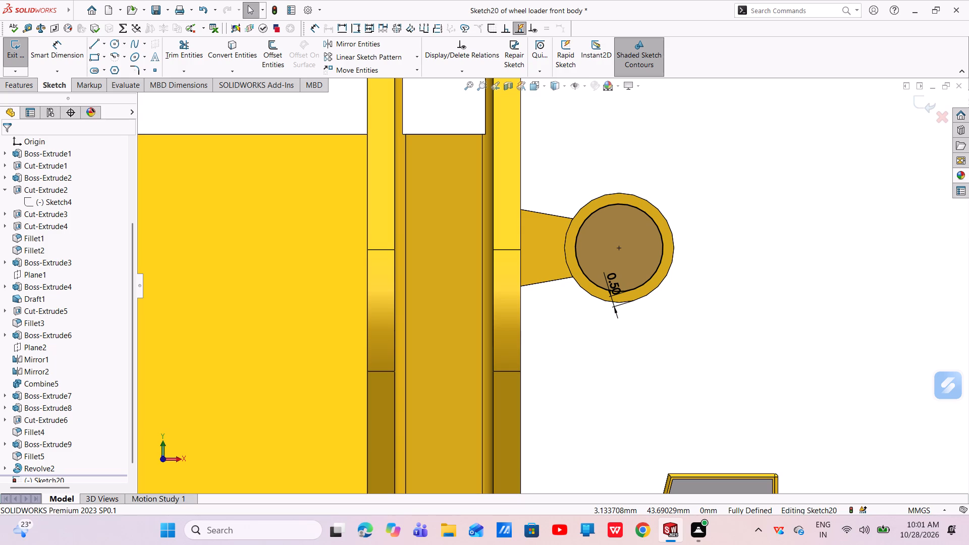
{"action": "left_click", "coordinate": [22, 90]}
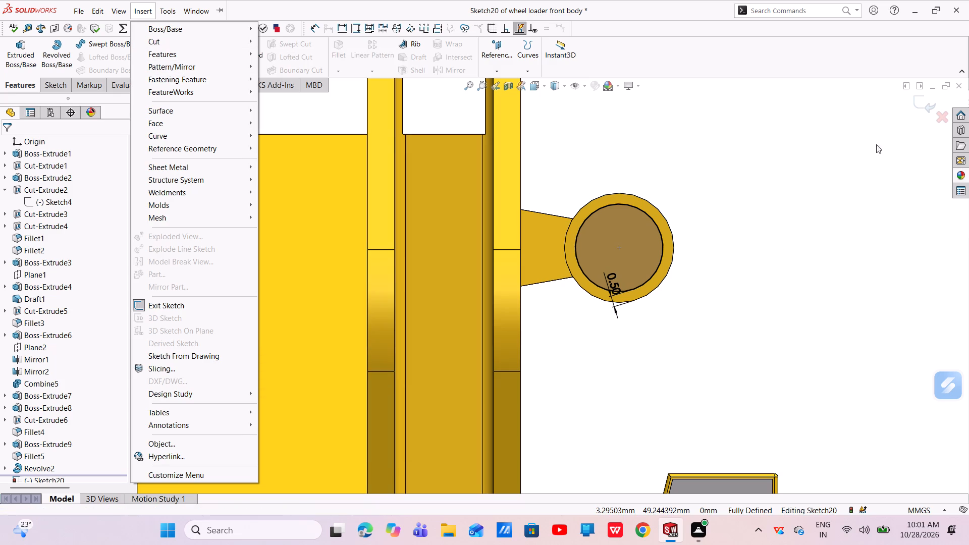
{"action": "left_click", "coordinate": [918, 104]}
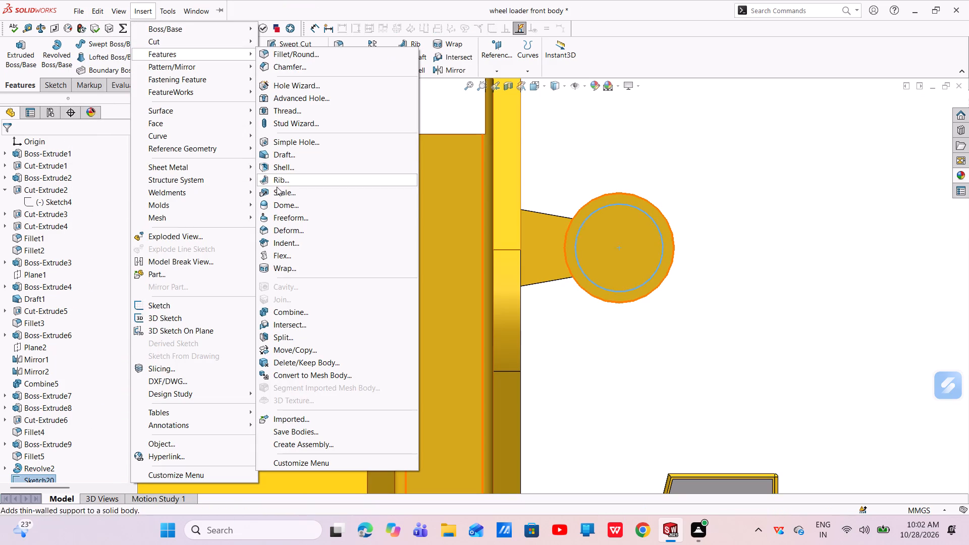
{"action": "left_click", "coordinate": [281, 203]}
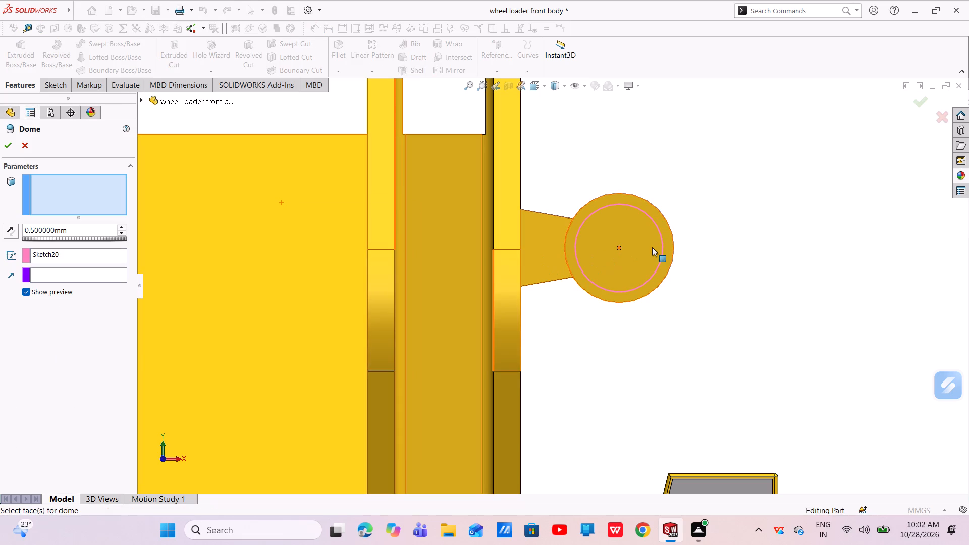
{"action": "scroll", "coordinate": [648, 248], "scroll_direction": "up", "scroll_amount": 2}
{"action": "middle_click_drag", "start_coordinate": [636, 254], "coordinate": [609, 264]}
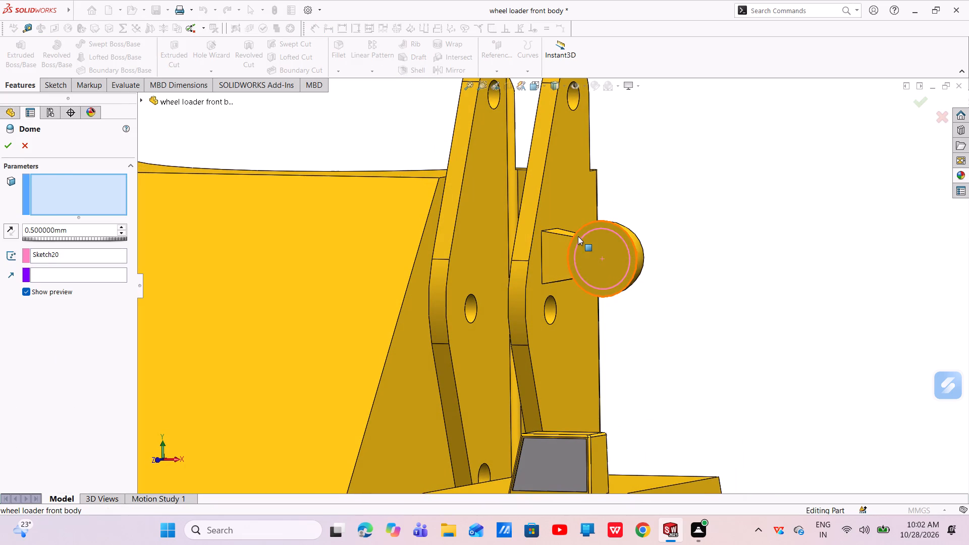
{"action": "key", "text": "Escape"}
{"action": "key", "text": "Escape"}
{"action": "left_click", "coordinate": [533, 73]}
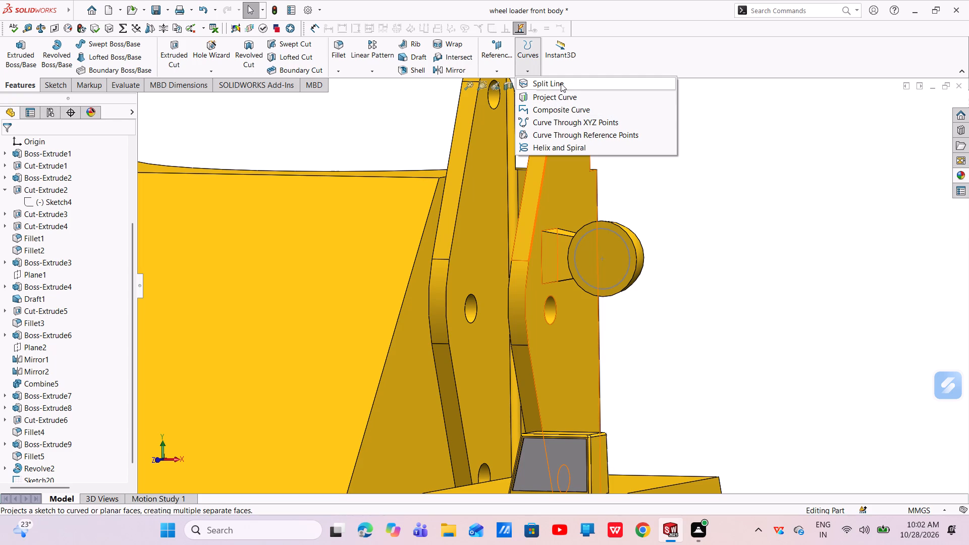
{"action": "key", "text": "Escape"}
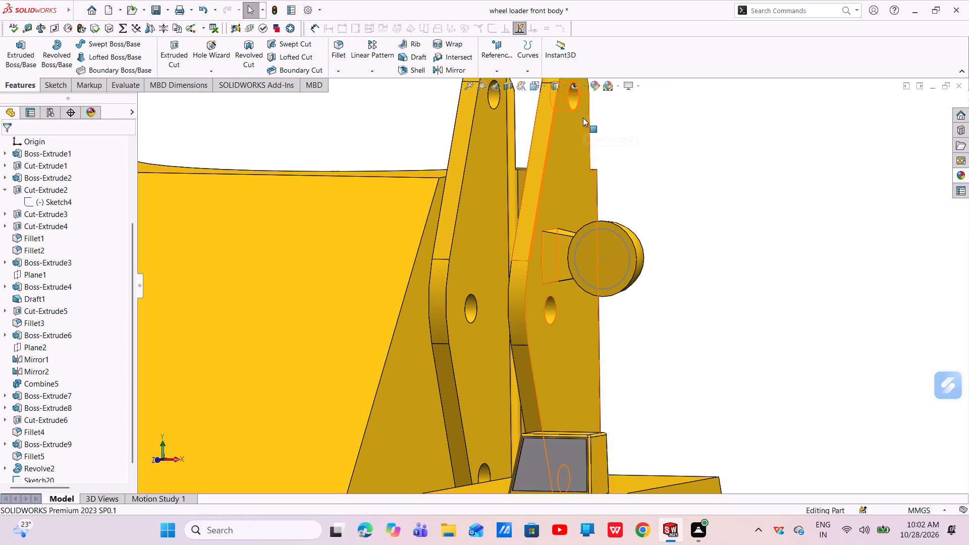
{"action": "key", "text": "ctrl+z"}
Split the dome's flat circular face with a projection split line from the current offset-circle sketch.
{"action": "scroll", "coordinate": [722, 188], "scroll_direction": "down", "scroll_amount": 7}
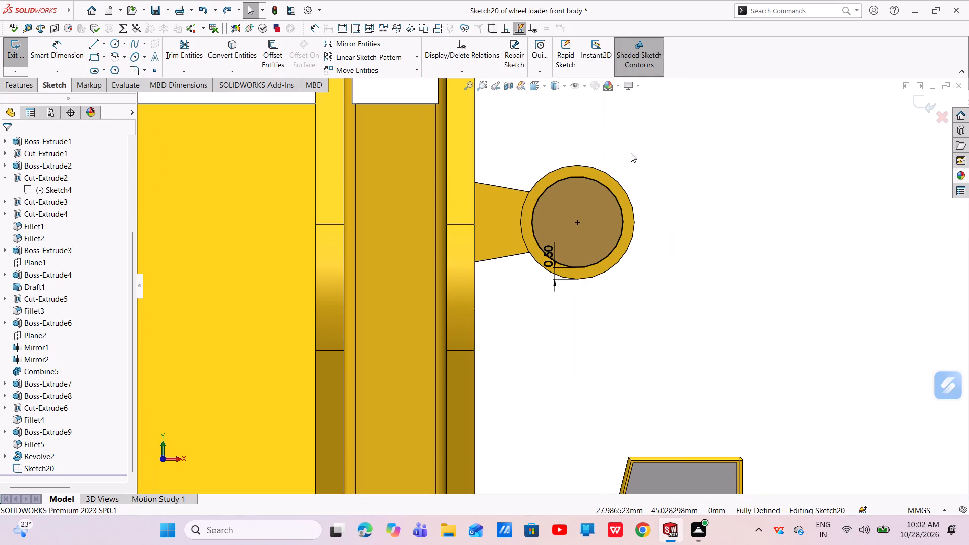
{"action": "left_click", "coordinate": [21, 88]}
{"action": "left_click", "coordinate": [525, 76]}
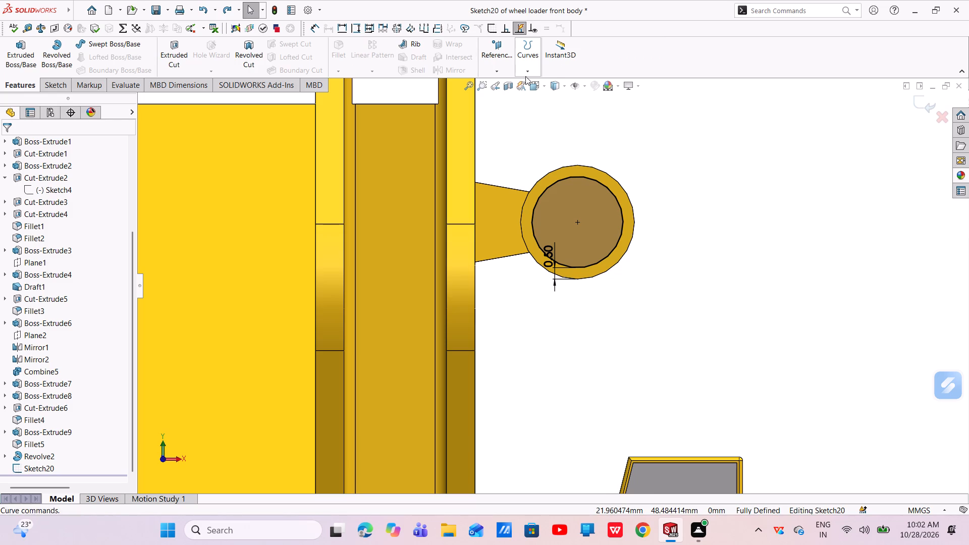
{"action": "left_click", "coordinate": [530, 87]}
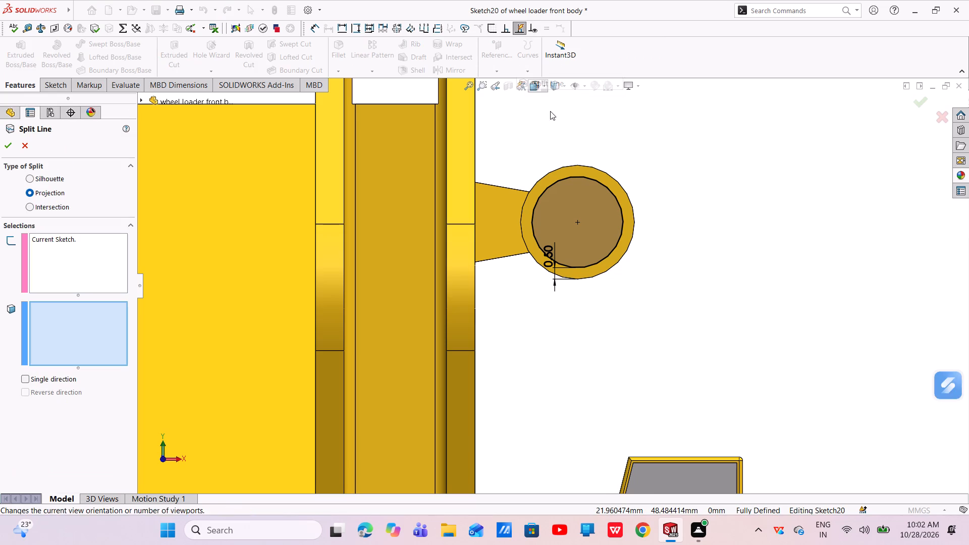
{"action": "scroll", "coordinate": [598, 171], "scroll_direction": "down", "scroll_amount": 5}
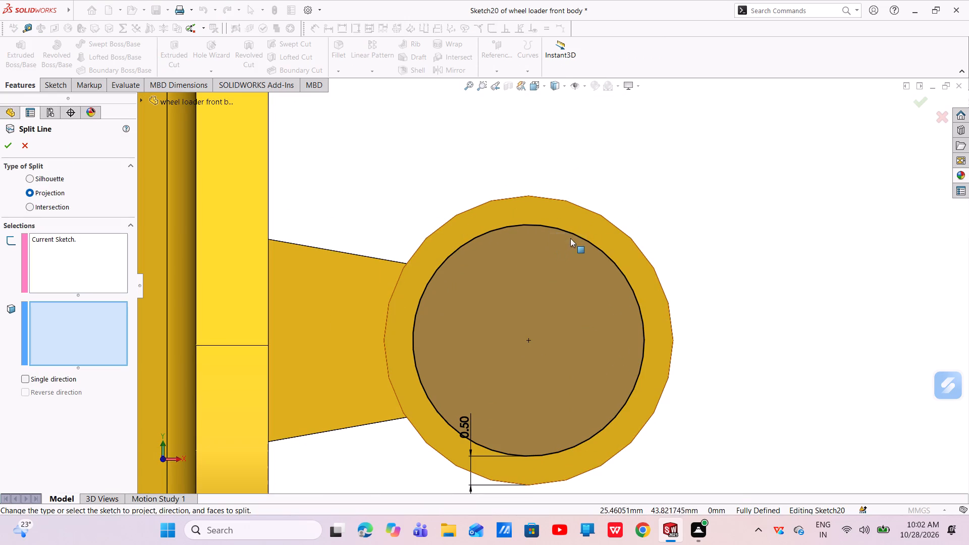
{"action": "left_click", "coordinate": [558, 295]}
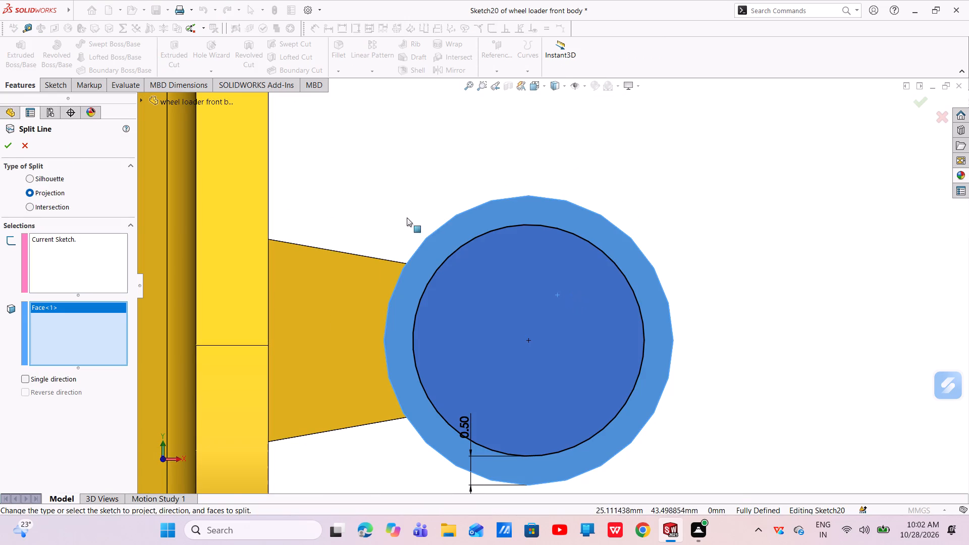
{"action": "left_click", "coordinate": [12, 147]}
Add a 0.5 mm Dome feature to the inner circular face, with its direction reversed so it is recessed.
{"action": "scroll", "coordinate": [632, 292], "scroll_direction": "up", "scroll_amount": 1}
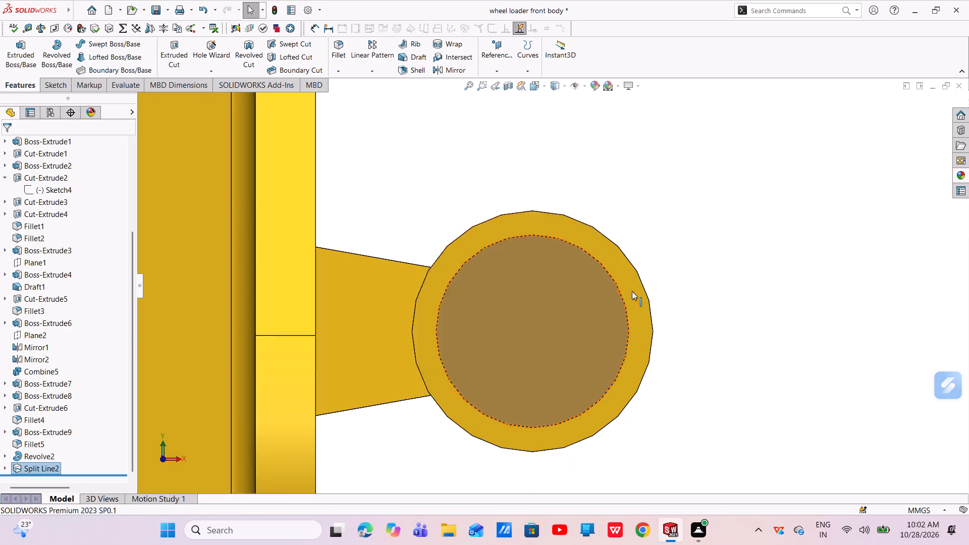
{"action": "scroll", "coordinate": [632, 291], "scroll_direction": "up", "scroll_amount": 1}
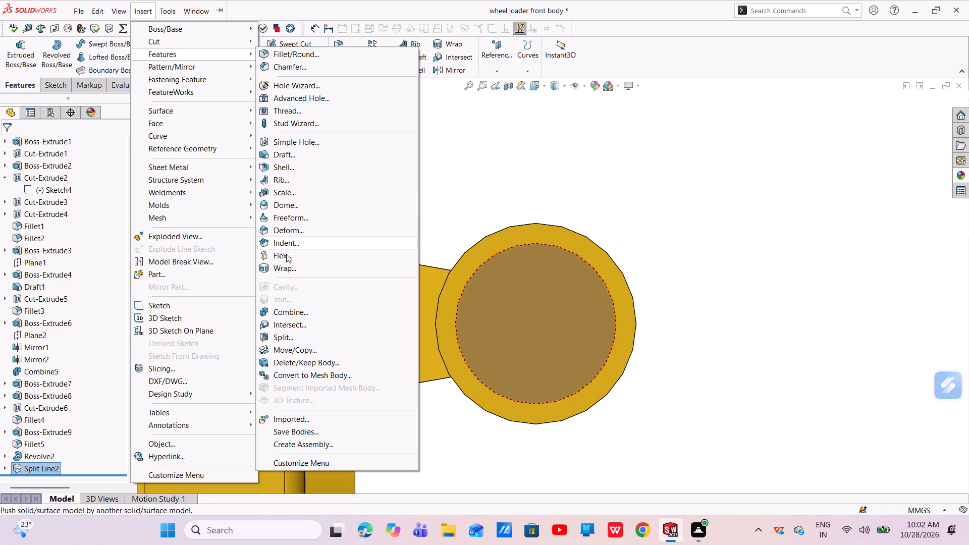
{"action": "left_click", "coordinate": [294, 201]}
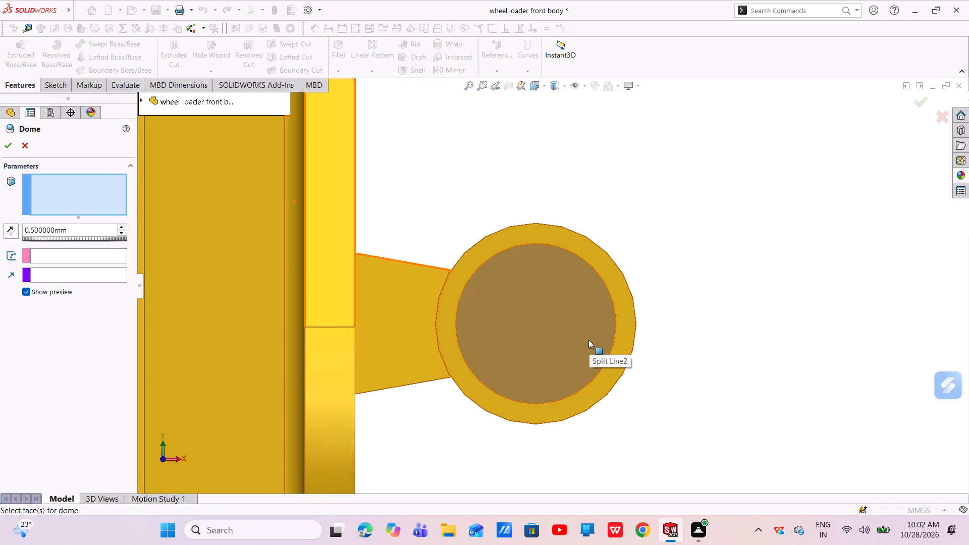
{"action": "left_click_drag", "start_coordinate": [579, 331], "coordinate": [563, 333]}
{"action": "middle_click_drag", "start_coordinate": [562, 325], "coordinate": [560, 325]}
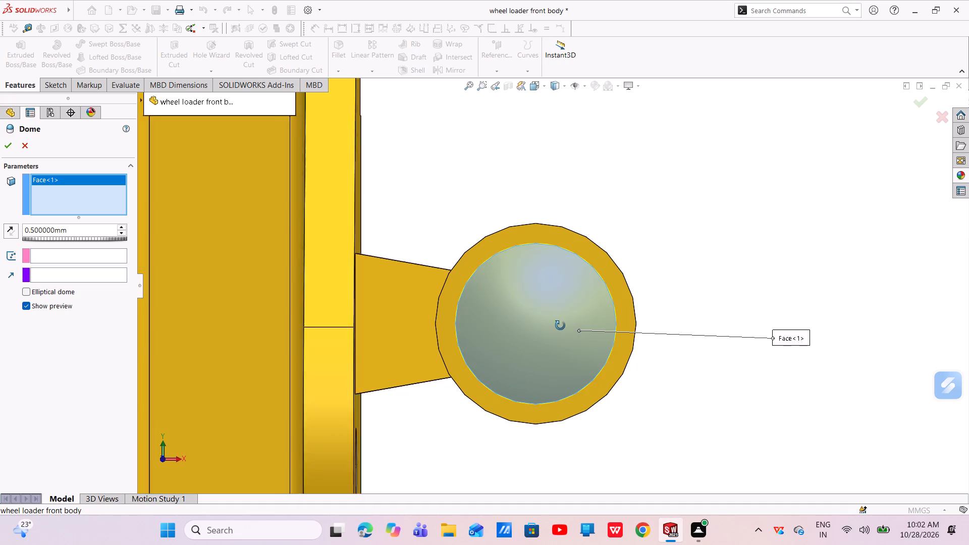
{"action": "middle_click_drag", "start_coordinate": [560, 325], "coordinate": [471, 342]}
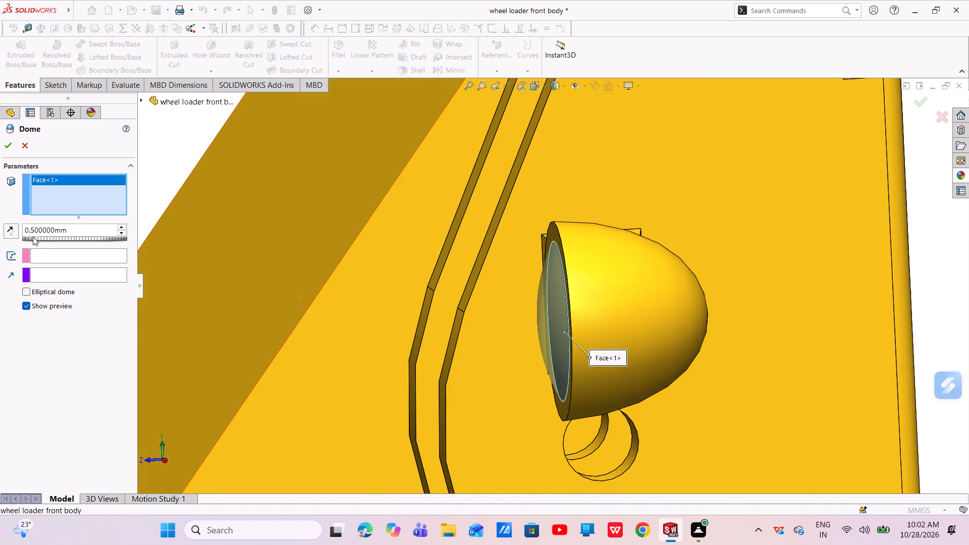
{"action": "left_click", "coordinate": [16, 232]}
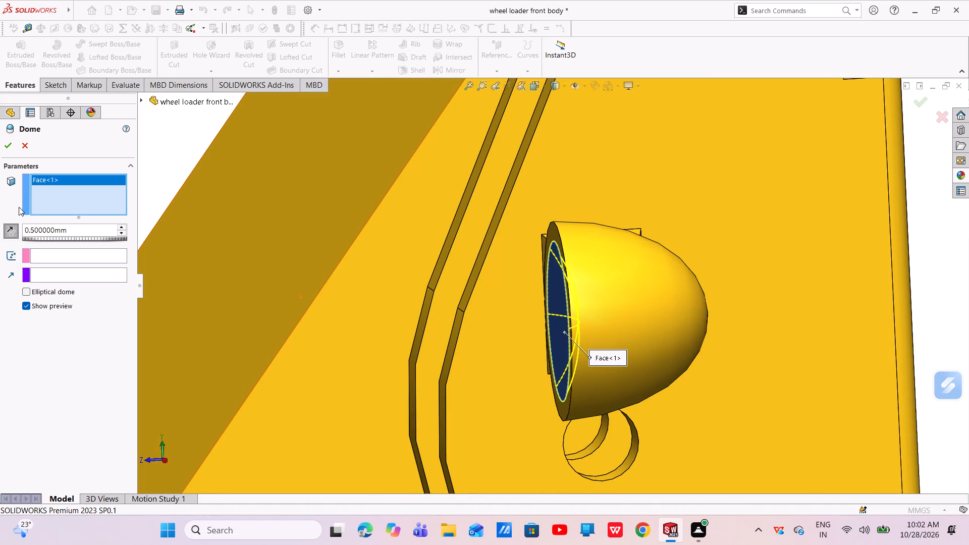
{"action": "left_click", "coordinate": [8, 147]}
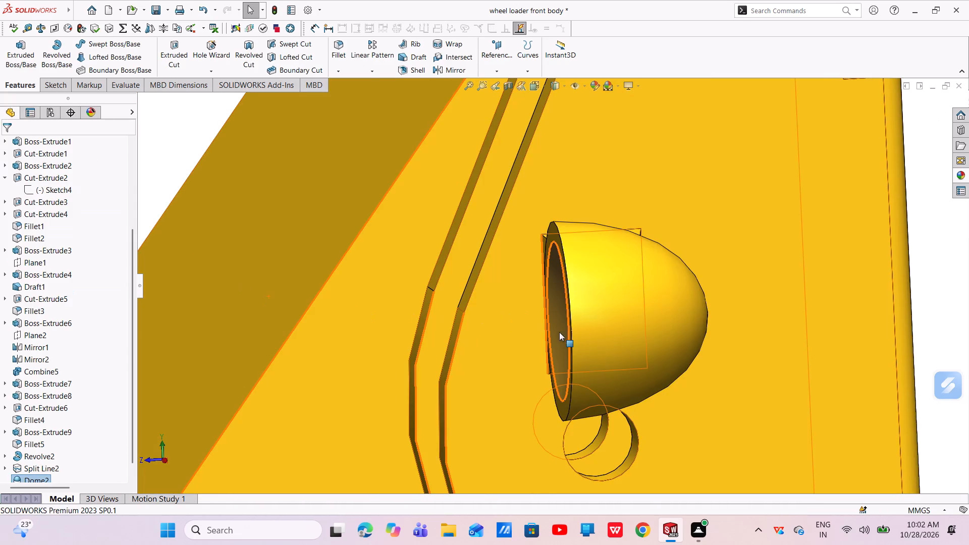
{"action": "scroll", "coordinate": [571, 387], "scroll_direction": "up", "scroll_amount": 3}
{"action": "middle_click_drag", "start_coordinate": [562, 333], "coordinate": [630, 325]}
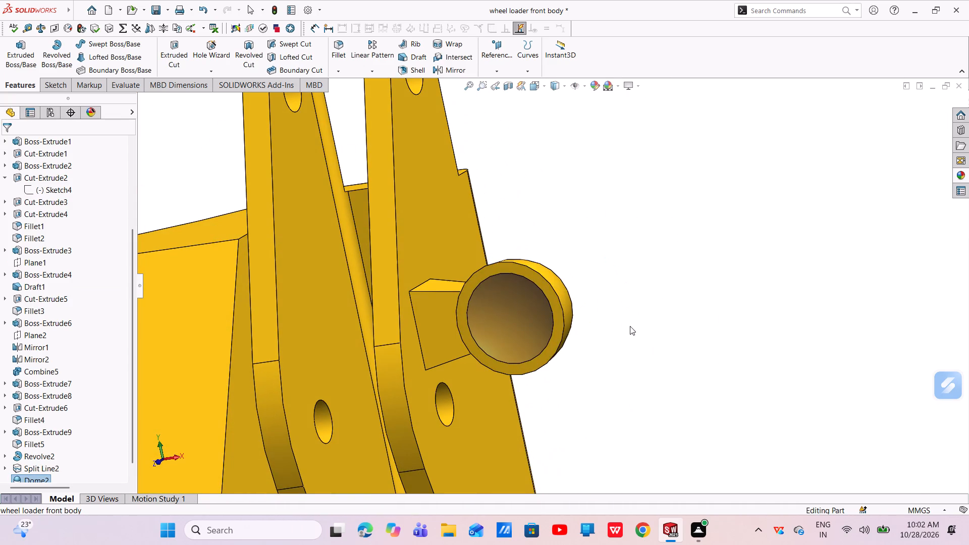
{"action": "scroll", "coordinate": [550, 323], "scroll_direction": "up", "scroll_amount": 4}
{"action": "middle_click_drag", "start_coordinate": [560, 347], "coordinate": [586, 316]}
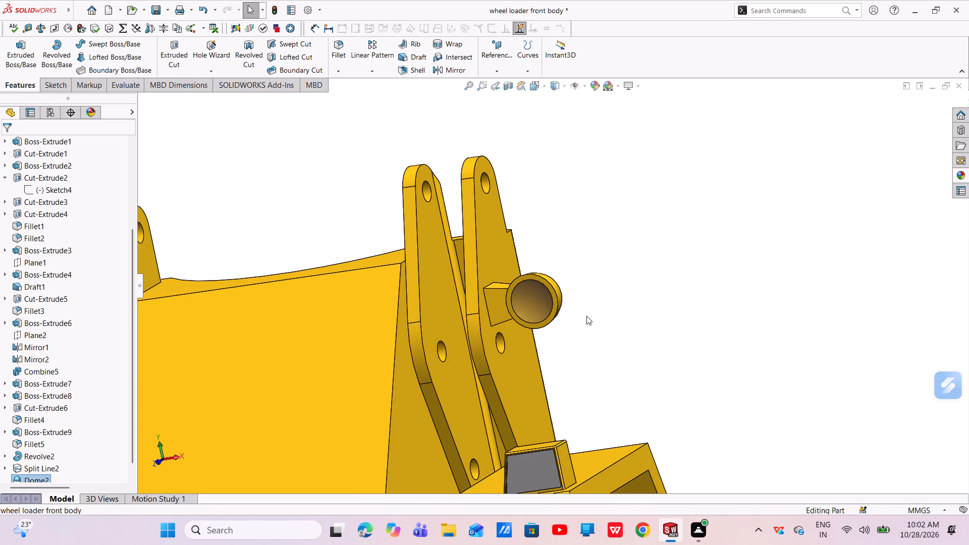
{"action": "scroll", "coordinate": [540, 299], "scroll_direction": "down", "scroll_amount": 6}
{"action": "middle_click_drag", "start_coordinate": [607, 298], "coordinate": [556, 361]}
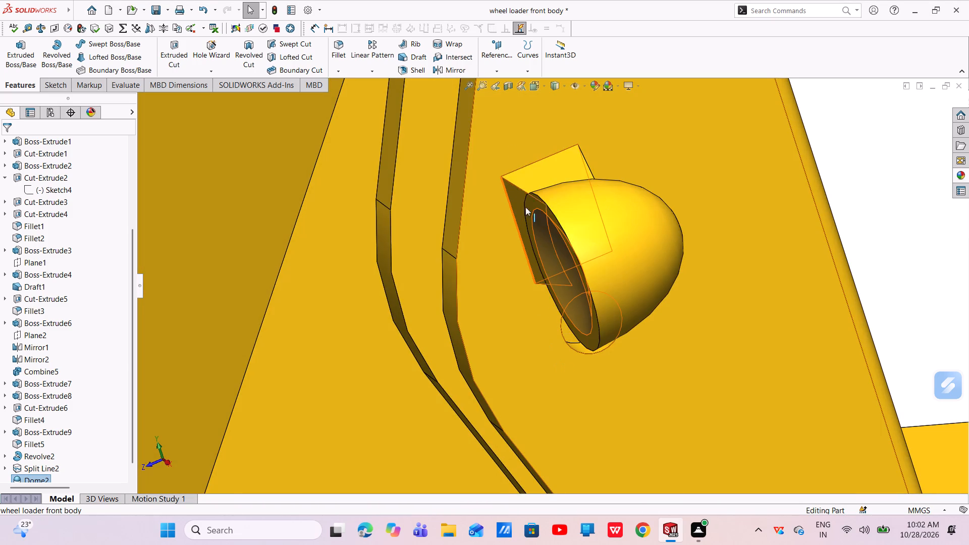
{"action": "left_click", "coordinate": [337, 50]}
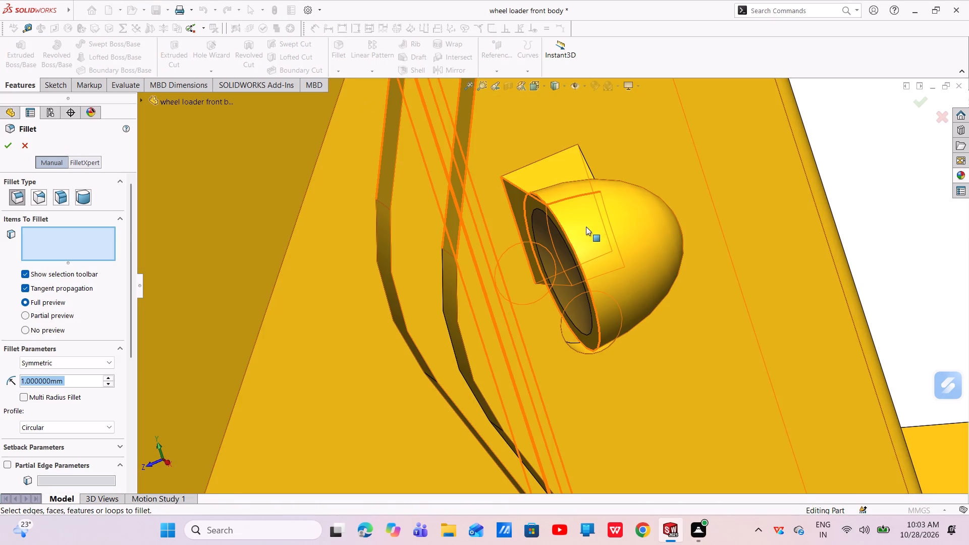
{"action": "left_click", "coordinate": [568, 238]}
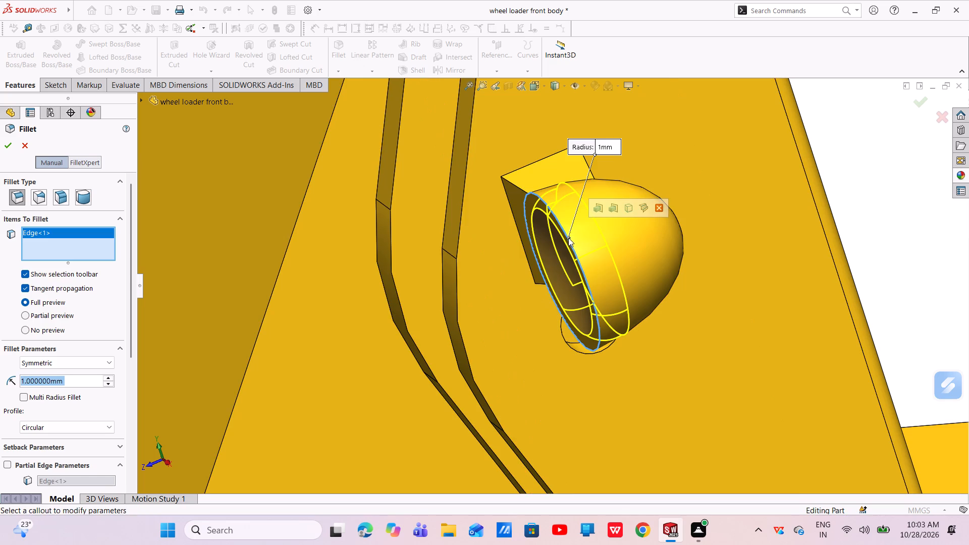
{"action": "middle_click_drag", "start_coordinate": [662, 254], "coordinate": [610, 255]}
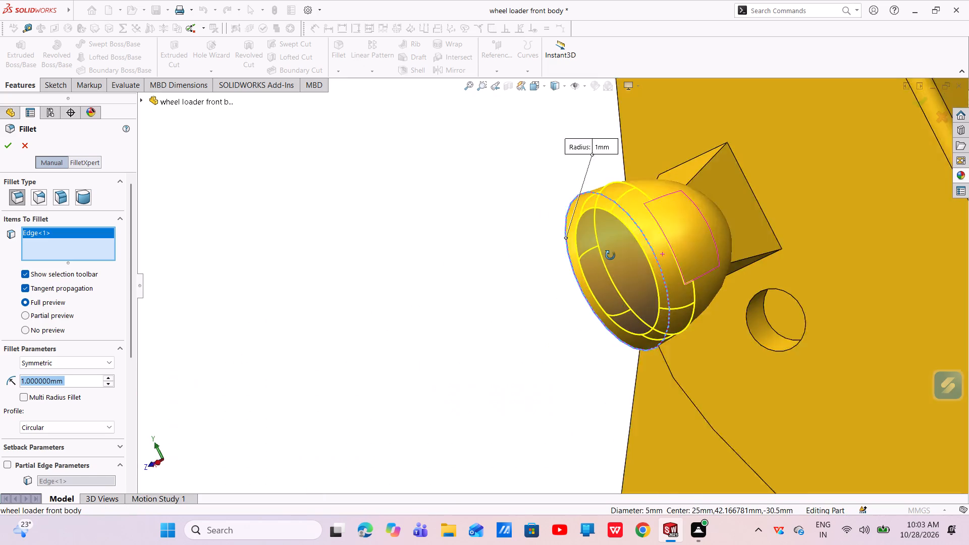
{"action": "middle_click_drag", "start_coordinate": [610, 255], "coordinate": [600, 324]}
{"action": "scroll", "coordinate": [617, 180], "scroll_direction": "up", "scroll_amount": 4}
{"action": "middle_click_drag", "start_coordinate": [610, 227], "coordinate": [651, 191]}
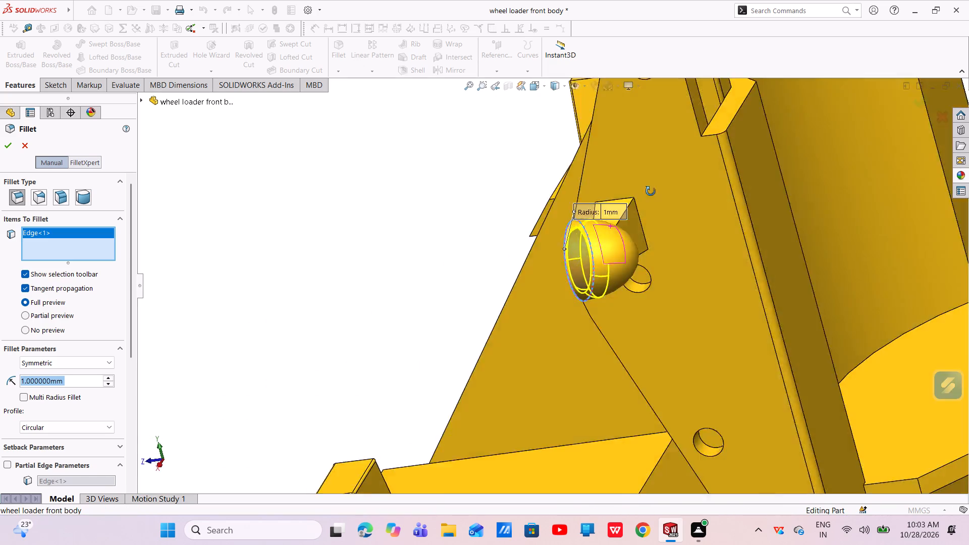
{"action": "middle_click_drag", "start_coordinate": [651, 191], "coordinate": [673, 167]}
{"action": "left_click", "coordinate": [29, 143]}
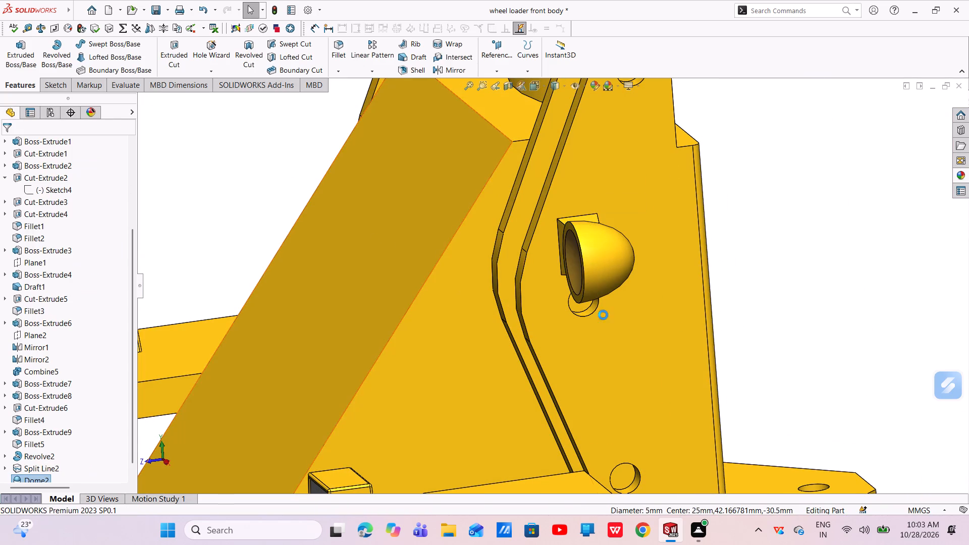
Examine the recessed dome up close, and the front body with both side pegs.
{"action": "scroll", "coordinate": [636, 257], "scroll_direction": "down", "scroll_amount": 5}
{"action": "scroll", "coordinate": [631, 257], "scroll_direction": "up", "scroll_amount": 3}
{"action": "scroll", "coordinate": [631, 257], "scroll_direction": "down", "scroll_amount": 1}
{"action": "scroll", "coordinate": [631, 257], "scroll_direction": "up", "scroll_amount": 2}
{"action": "middle_click_drag", "start_coordinate": [574, 282], "coordinate": [622, 227]}
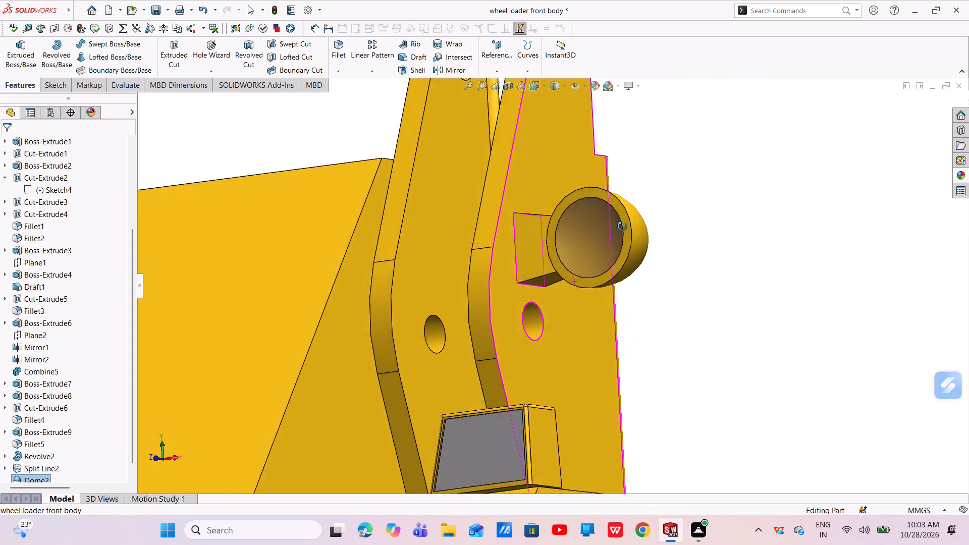
{"action": "middle_click_drag", "start_coordinate": [622, 227], "coordinate": [646, 253]}
{"action": "scroll", "coordinate": [637, 271], "scroll_direction": "up", "scroll_amount": 4}
{"action": "scroll", "coordinate": [637, 314], "scroll_direction": "up", "scroll_amount": 4}
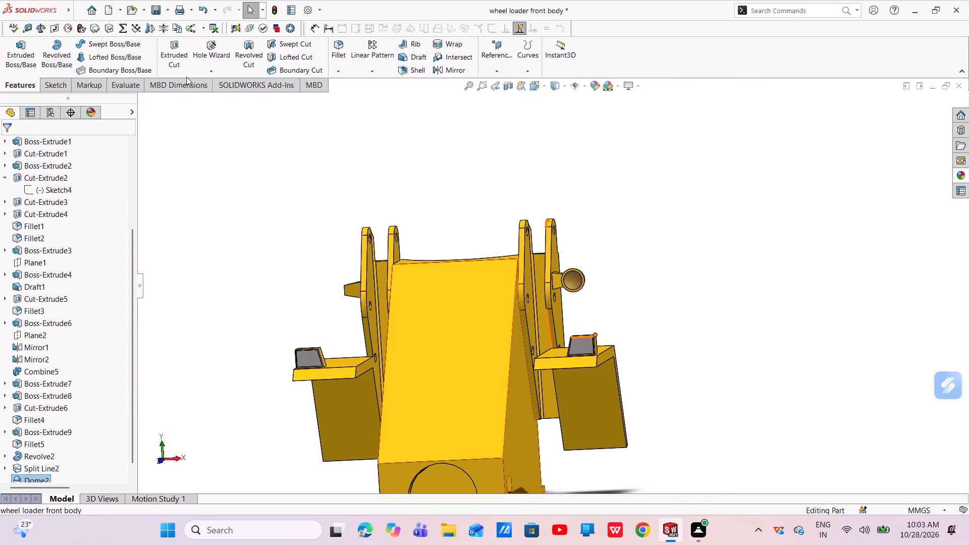
Mirror the dome's Revolve2, Dome2 and Split Line2 features about the Right Plane onto the opposite side peg.
{"action": "left_click", "coordinate": [442, 72]}
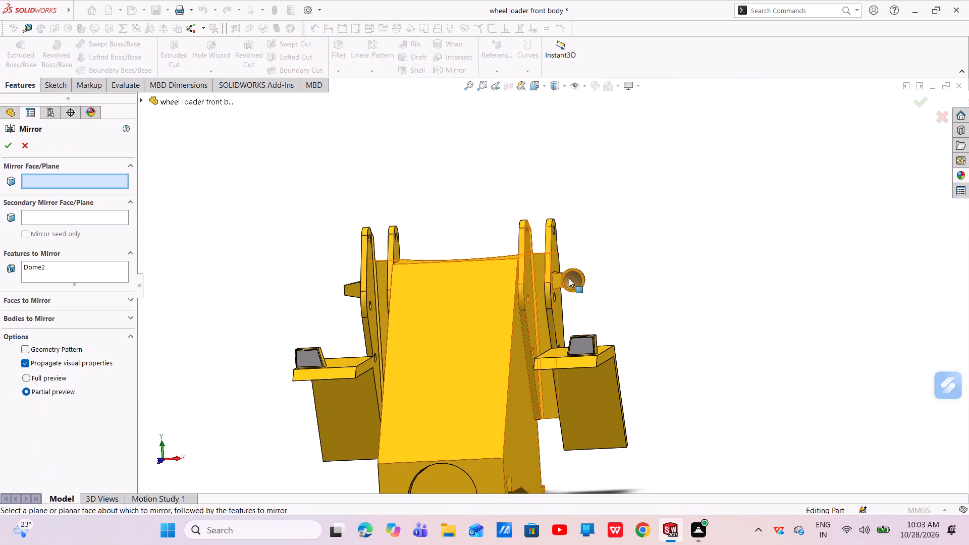
{"action": "scroll", "coordinate": [575, 276], "scroll_direction": "down", "scroll_amount": 5}
{"action": "left_click", "coordinate": [558, 282]}
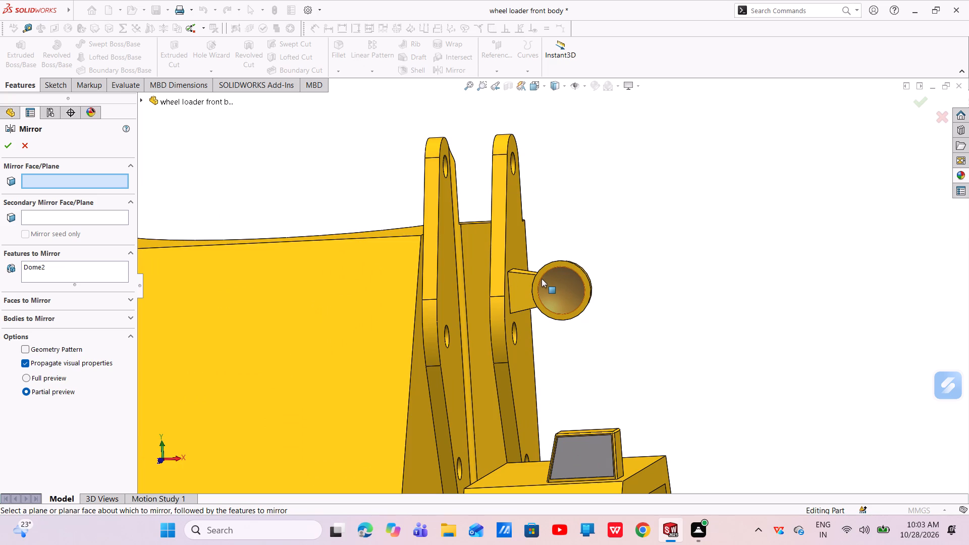
{"action": "scroll", "coordinate": [542, 278], "scroll_direction": "up", "scroll_amount": 3}
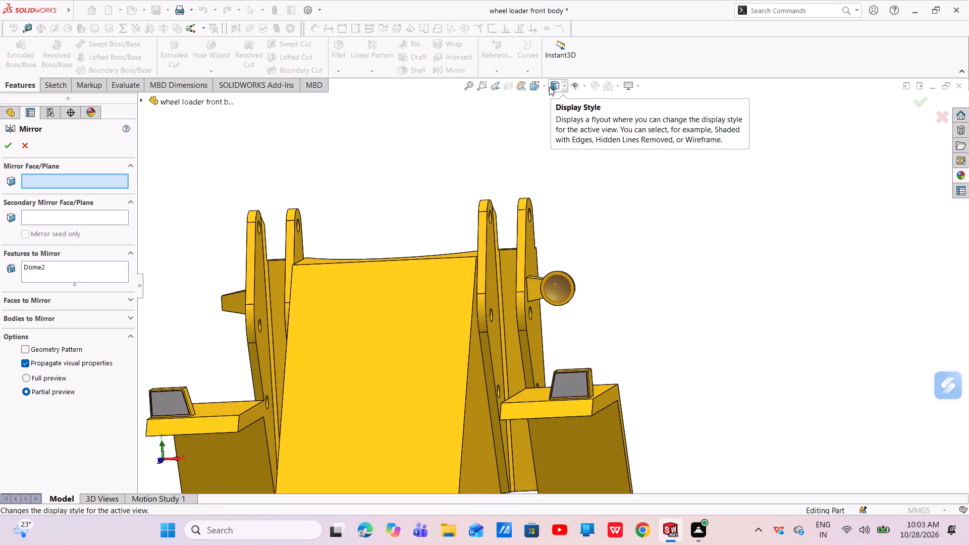
{"action": "left_click", "coordinate": [172, 101]}
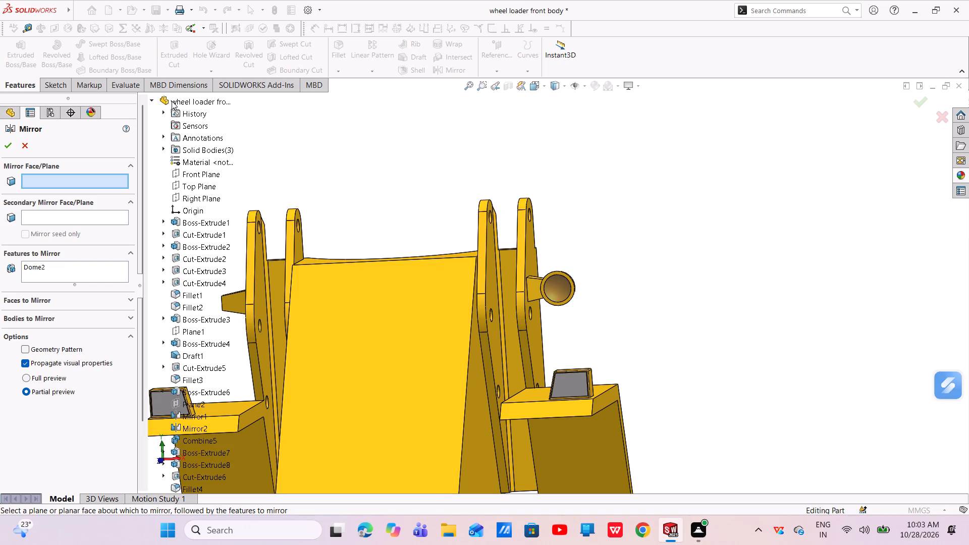
{"action": "left_click", "coordinate": [194, 197]}
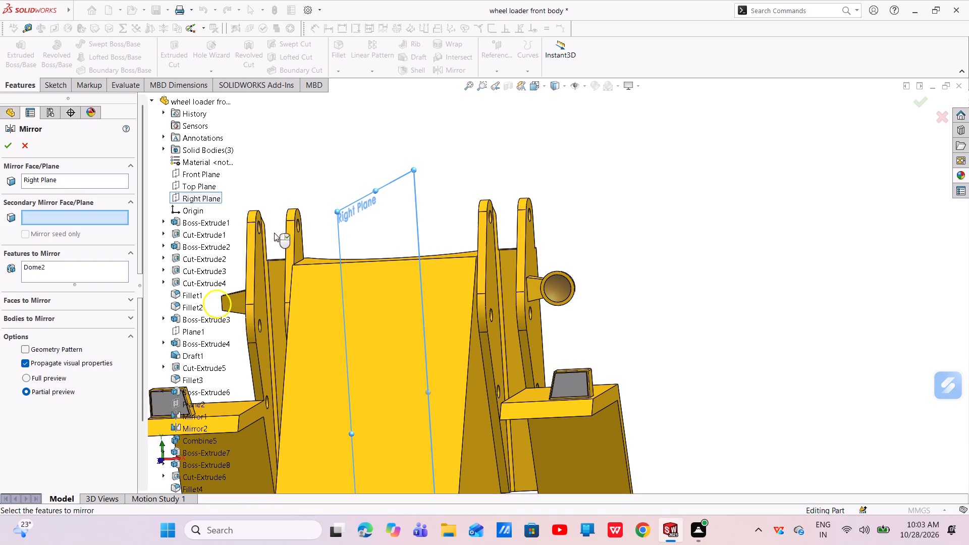
{"action": "scroll", "coordinate": [583, 281], "scroll_direction": "down", "scroll_amount": 2}
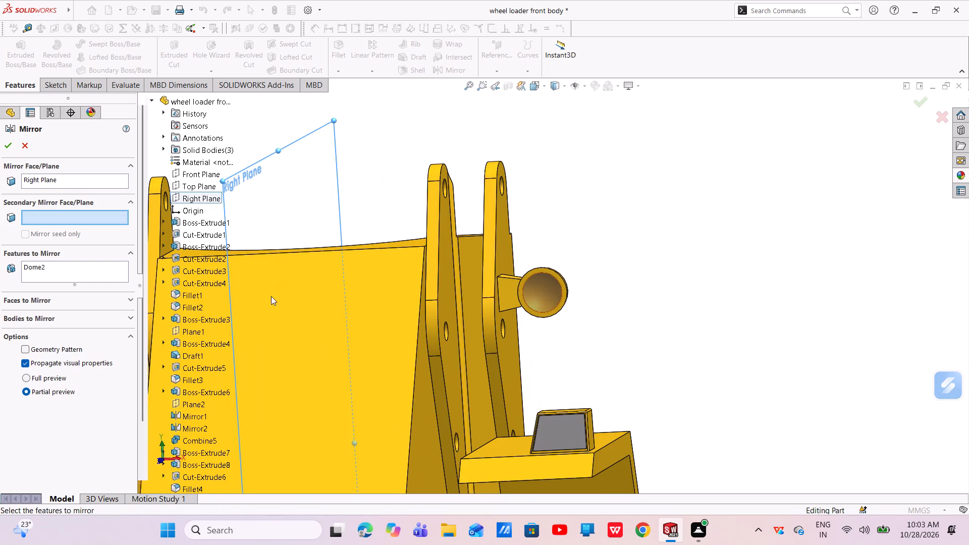
{"action": "left_click", "coordinate": [45, 267]}
{"action": "right_click", "coordinate": [45, 267]}
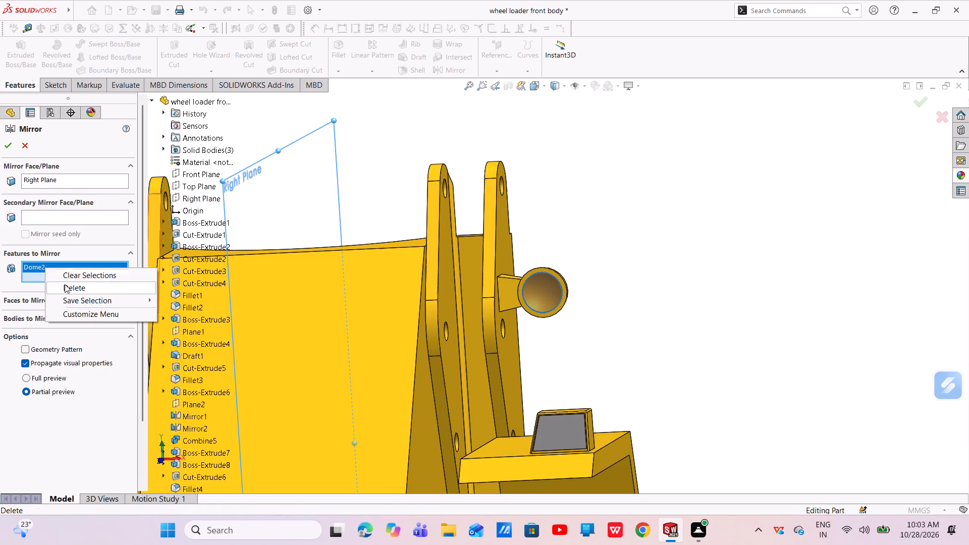
{"action": "left_click", "coordinate": [66, 289]}
{"action": "middle_click_drag", "start_coordinate": [573, 309], "coordinate": [548, 315]}
{"action": "scroll", "coordinate": [571, 309], "scroll_direction": "down", "scroll_amount": 1}
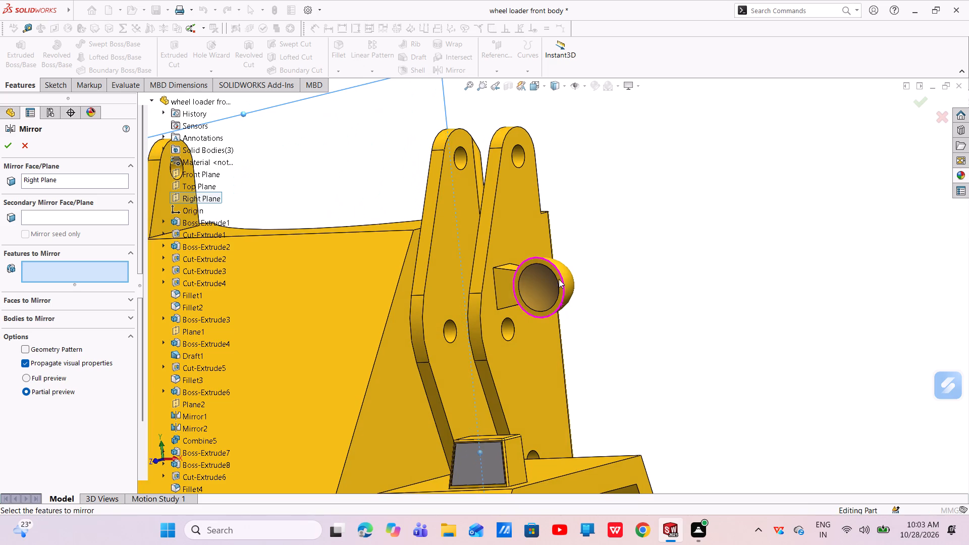
{"action": "left_click", "coordinate": [564, 272]}
{"action": "left_click", "coordinate": [534, 286]}
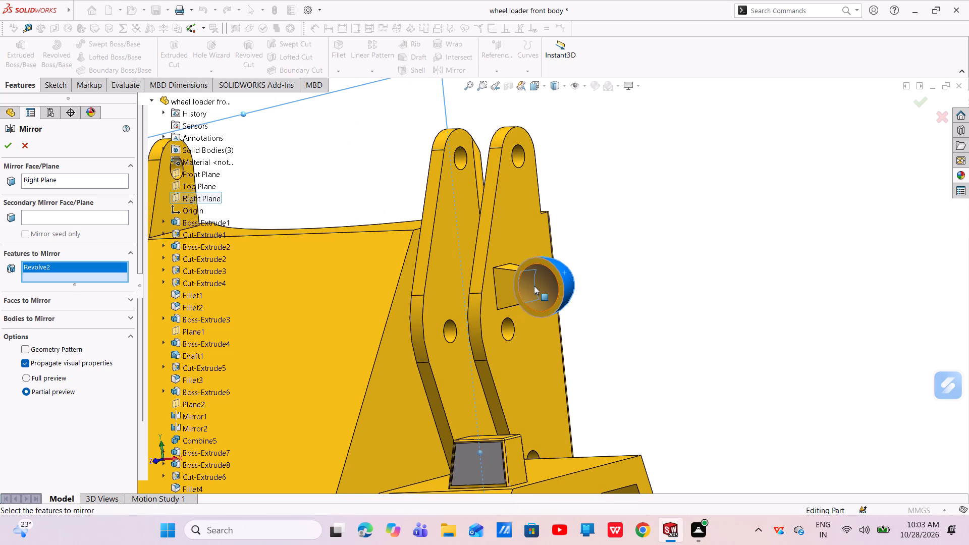
{"action": "left_click", "coordinate": [523, 267]}
{"action": "scroll", "coordinate": [522, 283], "scroll_direction": "up", "scroll_amount": 3}
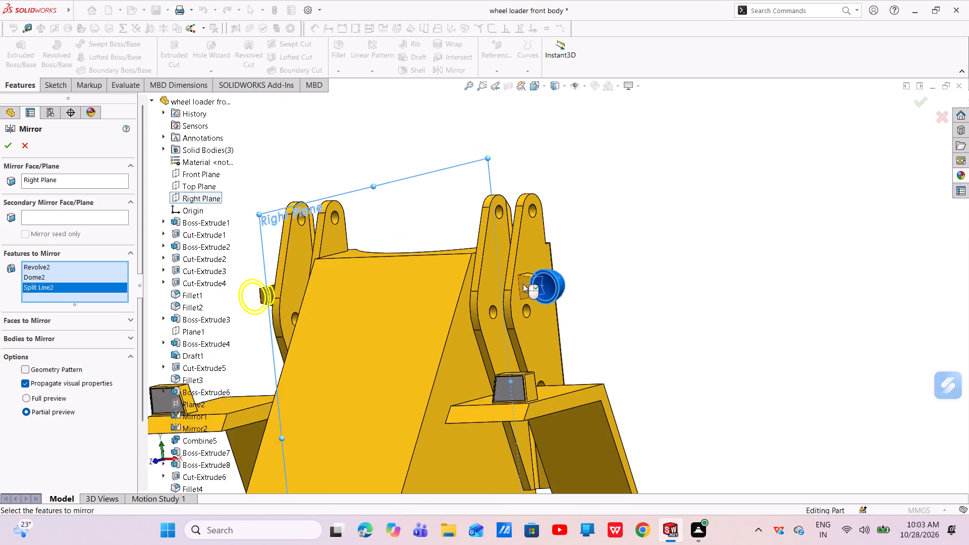
{"action": "middle_click_drag", "start_coordinate": [526, 289], "coordinate": [615, 362]}
{"action": "scroll", "coordinate": [593, 267], "scroll_direction": "down", "scroll_amount": 4}
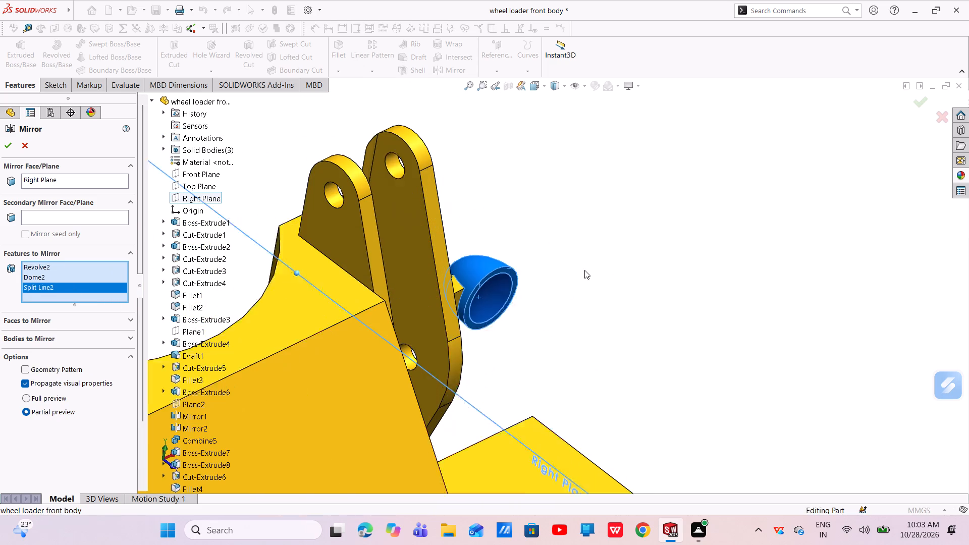
{"action": "scroll", "coordinate": [584, 270], "scroll_direction": "down", "scroll_amount": 1}
{"action": "left_click", "coordinate": [446, 286]}
{"action": "left_click", "coordinate": [446, 286]}
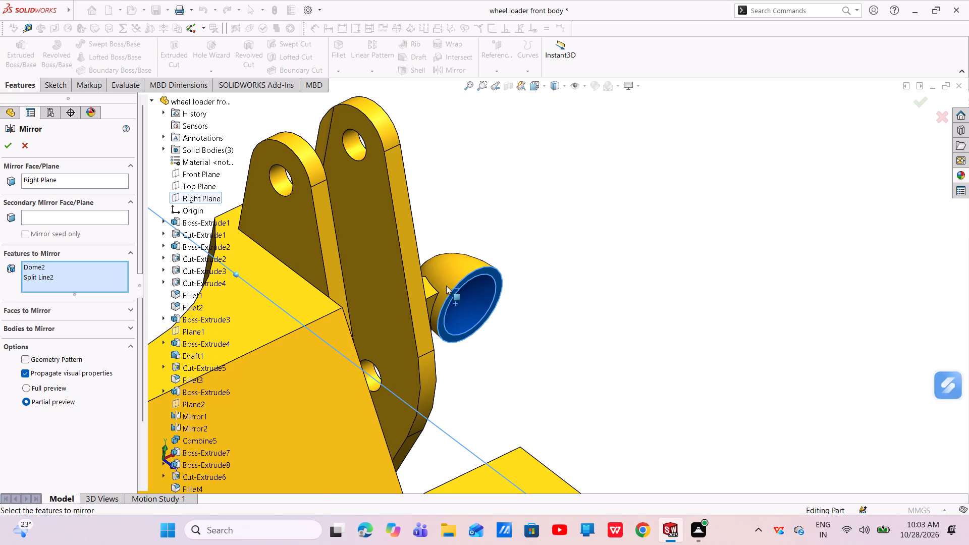
{"action": "scroll", "coordinate": [446, 286], "scroll_direction": "up", "scroll_amount": 4}
{"action": "left_click", "coordinate": [11, 148]}
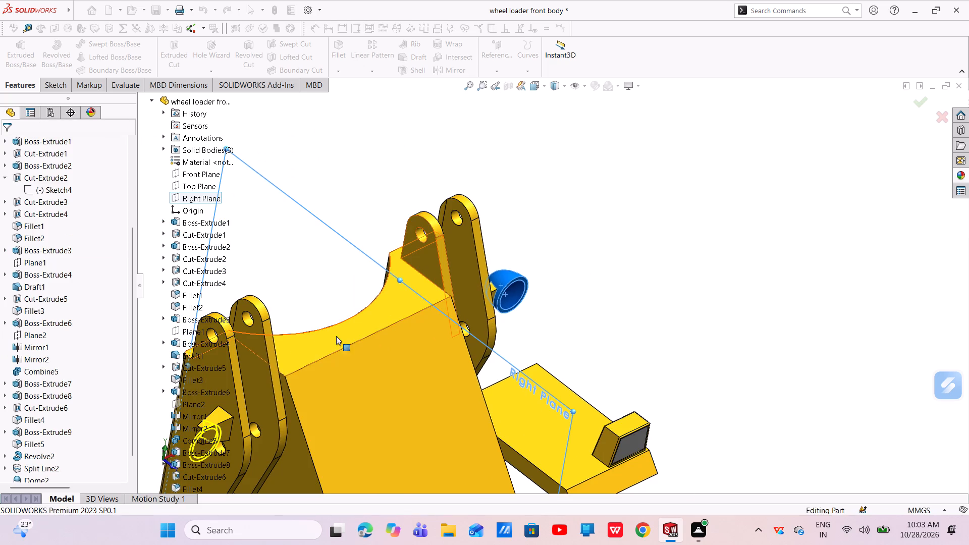
Examine the front body with the domes on both side pegs from several angles.
{"action": "scroll", "coordinate": [361, 396], "scroll_direction": "up", "scroll_amount": 5}
{"action": "middle_click_drag", "start_coordinate": [511, 322], "coordinate": [459, 290]}
{"action": "scroll", "coordinate": [464, 352], "scroll_direction": "down", "scroll_amount": 4}
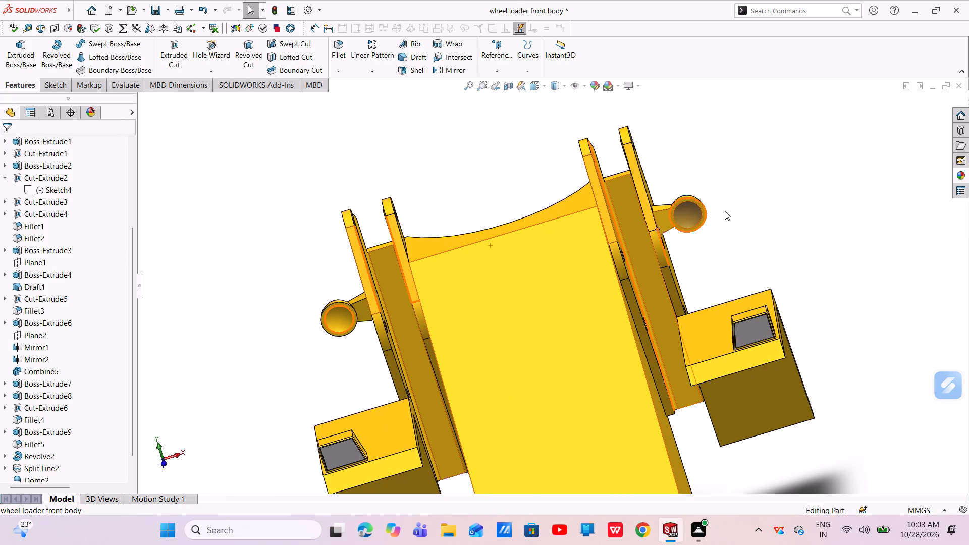
{"action": "left_click", "coordinate": [808, 222]}
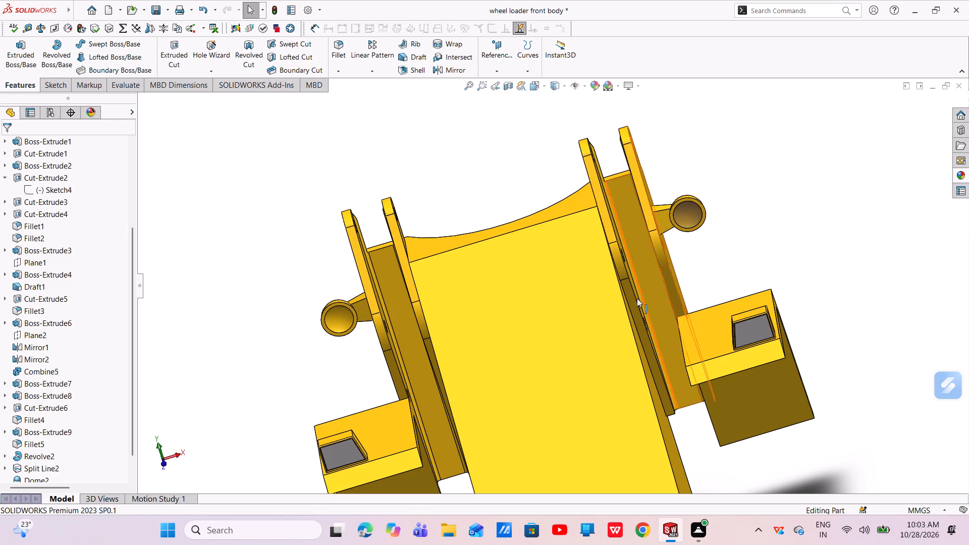
{"action": "scroll", "coordinate": [590, 303], "scroll_direction": "up", "scroll_amount": 5}
{"action": "middle_click_drag", "start_coordinate": [582, 299], "coordinate": [562, 249]}
{"action": "scroll", "coordinate": [600, 237], "scroll_direction": "down", "scroll_amount": 1}
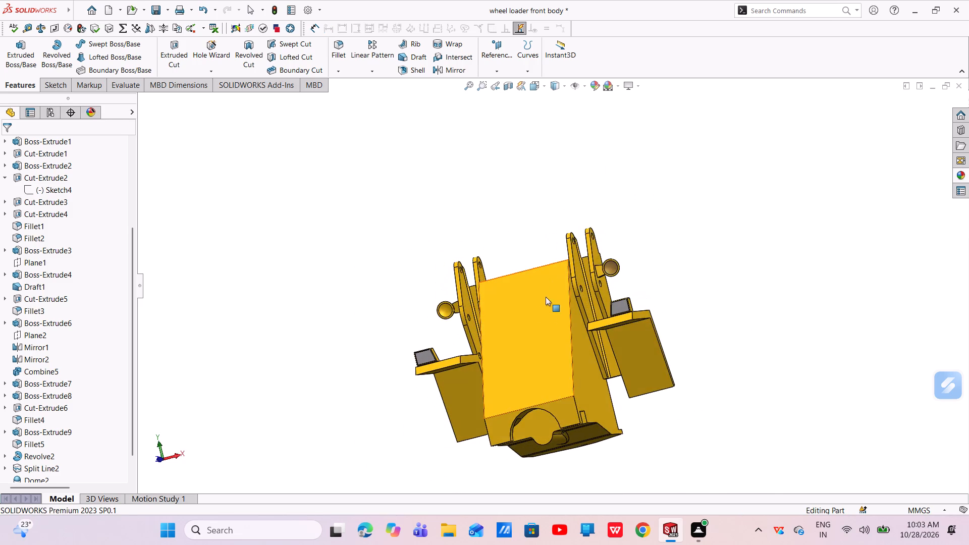
{"action": "scroll", "coordinate": [560, 295], "scroll_direction": "down", "scroll_amount": 5}
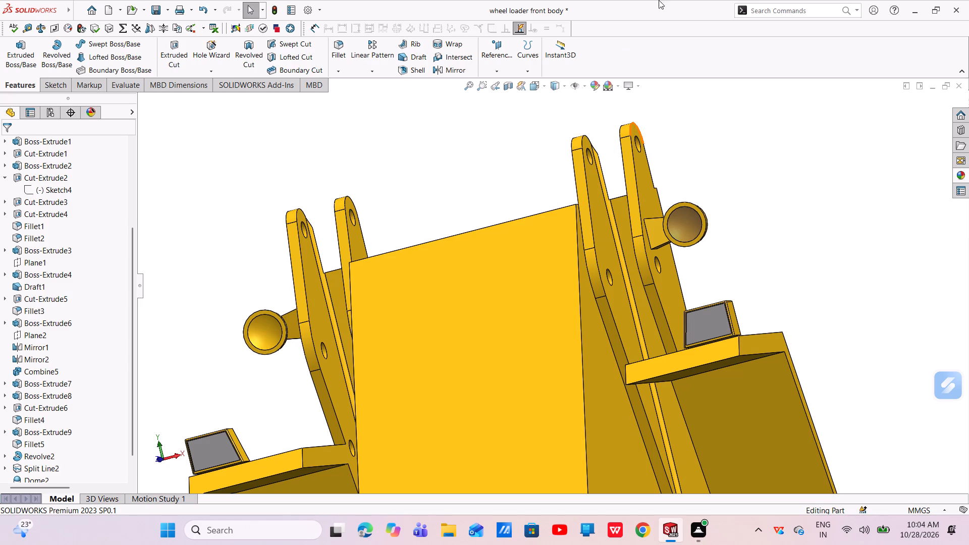
Apply the mirror appearance from the gloss glass library to the recessed Dome2 face only.
{"action": "left_click", "coordinate": [962, 176]}
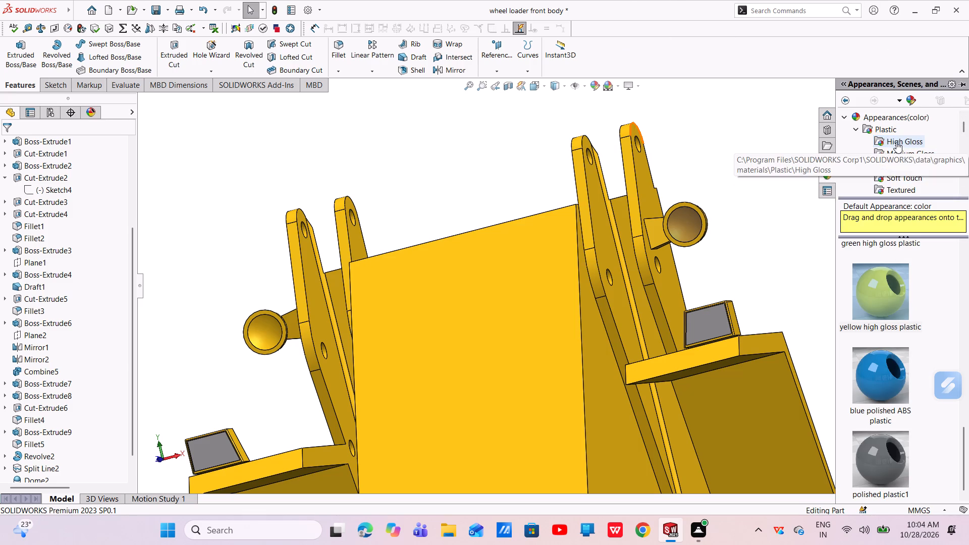
{"action": "scroll", "coordinate": [888, 339], "scroll_direction": "down", "scroll_amount": 7}
{"action": "scroll", "coordinate": [885, 332], "scroll_direction": "up", "scroll_amount": 8}
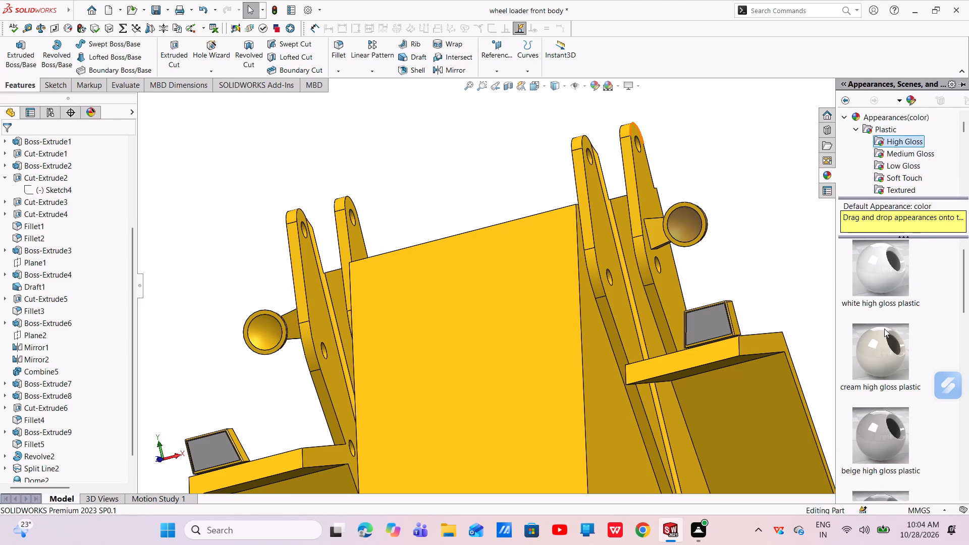
{"action": "left_click", "coordinate": [860, 129]}
{"action": "left_click", "coordinate": [857, 145]}
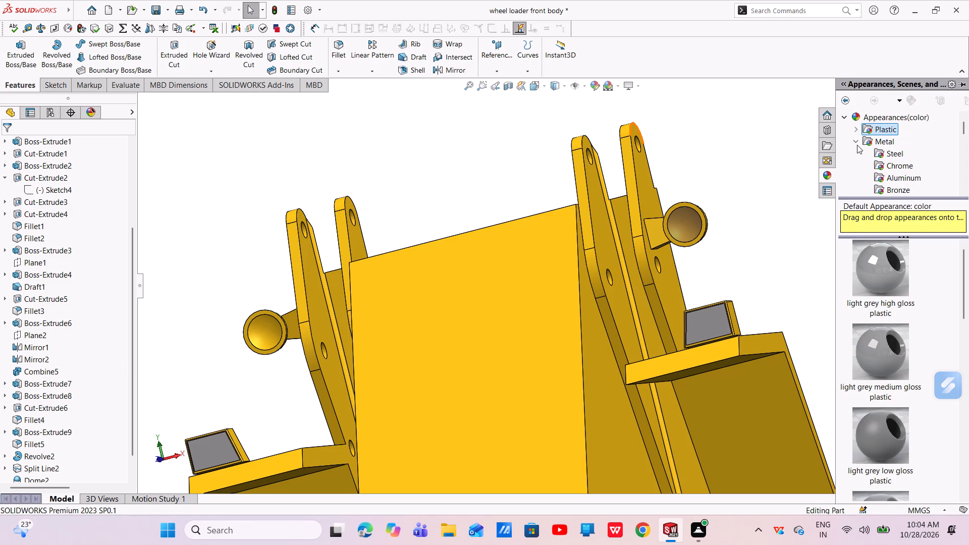
{"action": "left_click", "coordinate": [888, 177]}
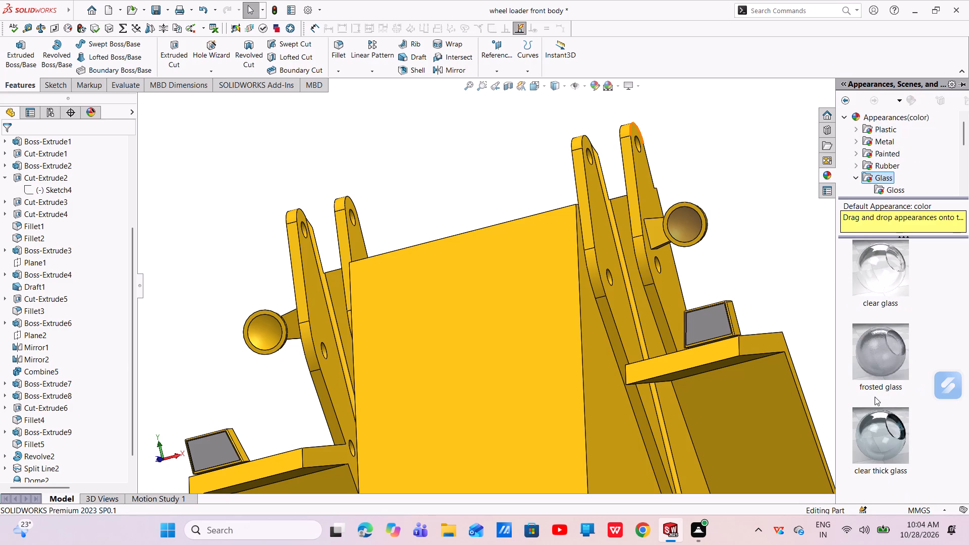
{"action": "scroll", "coordinate": [878, 391], "scroll_direction": "down", "scroll_amount": 2}
{"action": "scroll", "coordinate": [878, 389], "scroll_direction": "up", "scroll_amount": 2}
{"action": "scroll", "coordinate": [883, 178], "scroll_direction": "down", "scroll_amount": 2}
{"action": "scroll", "coordinate": [896, 337], "scroll_direction": "up", "scroll_amount": 2}
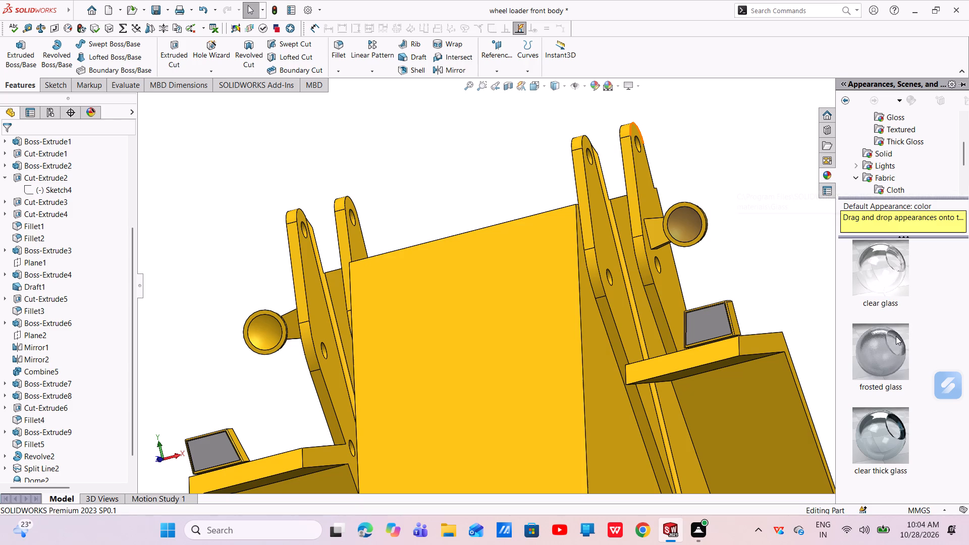
{"action": "scroll", "coordinate": [895, 336], "scroll_direction": "down", "scroll_amount": 11}
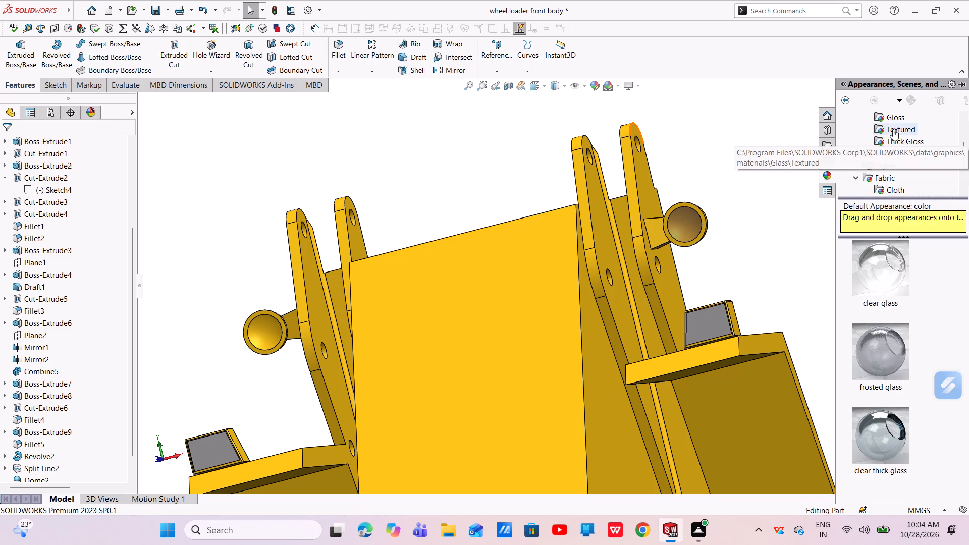
{"action": "left_click", "coordinate": [892, 118]}
{"action": "scroll", "coordinate": [889, 385], "scroll_direction": "down", "scroll_amount": 7}
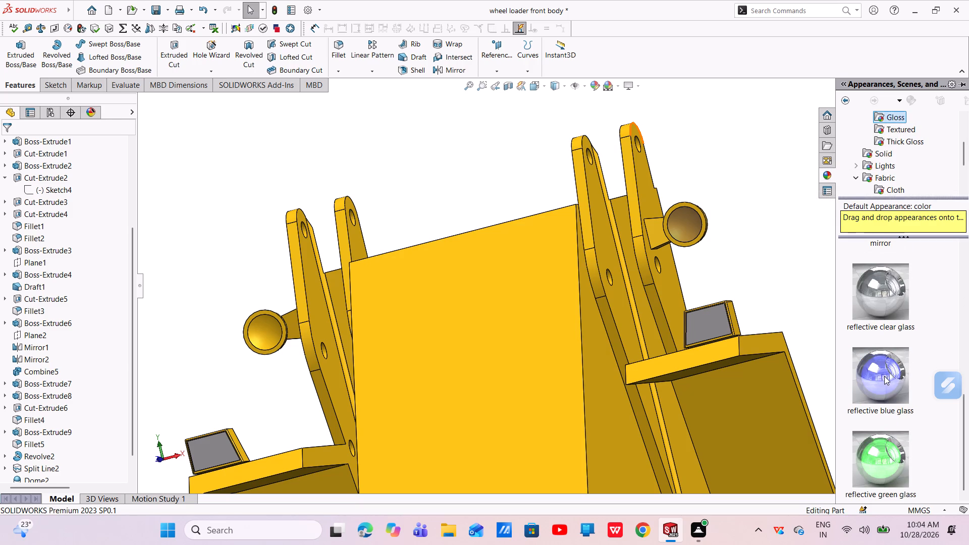
{"action": "scroll", "coordinate": [883, 336], "scroll_direction": "up", "scroll_amount": 1}
{"action": "left_click_drag", "start_coordinate": [880, 330], "coordinate": [693, 215]}
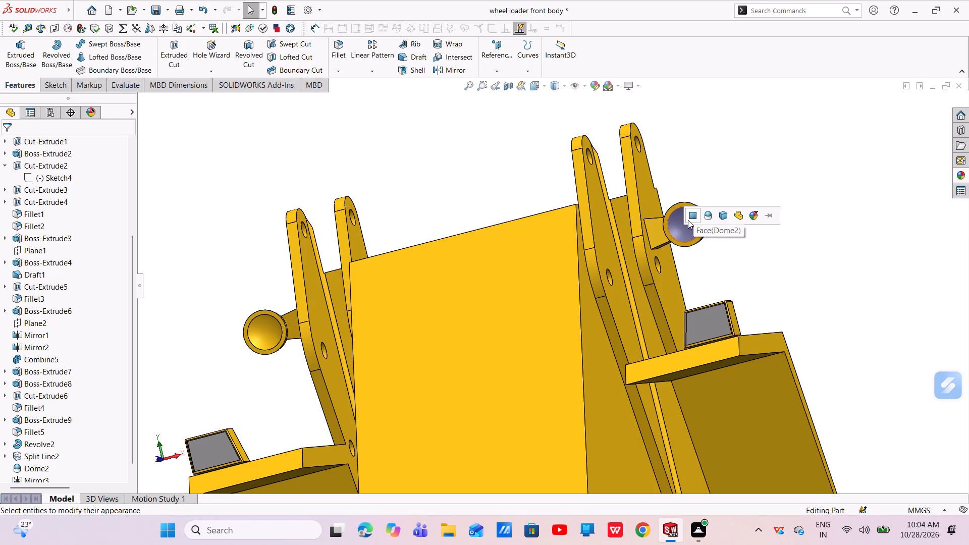
{"action": "left_click", "coordinate": [689, 215]}
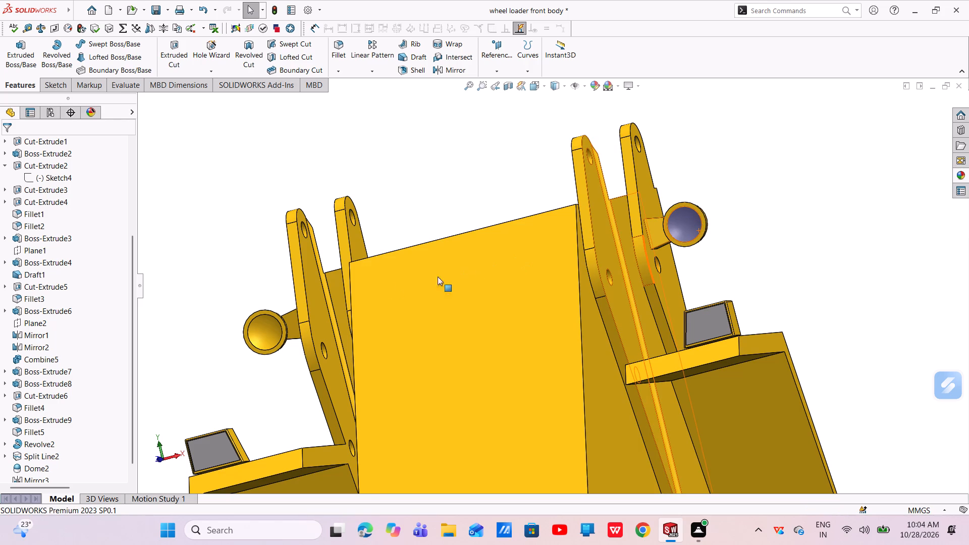
Apply the same mirror appearance to the recessed dome face of Mirror3 on the opposite side peg.
{"action": "left_click", "coordinate": [261, 330]}
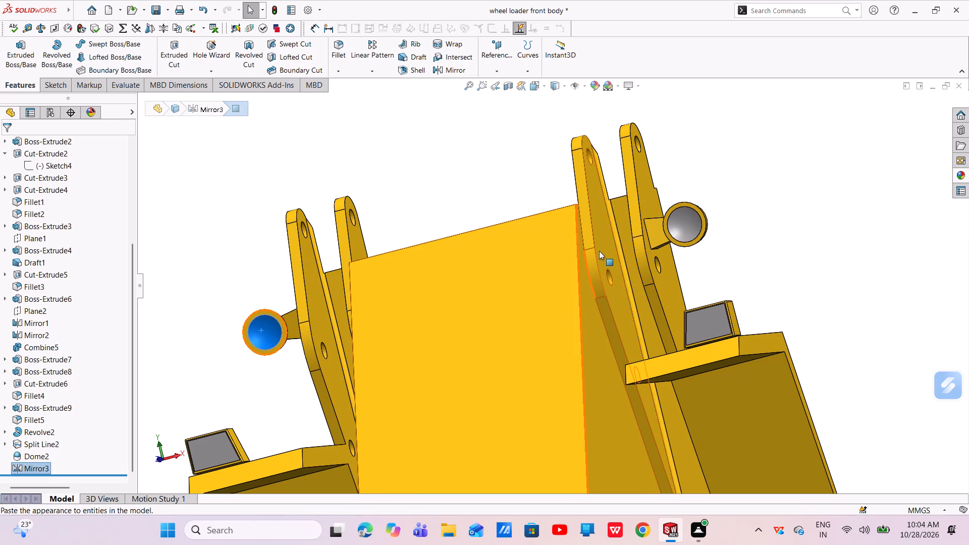
{"action": "left_click", "coordinate": [967, 176]}
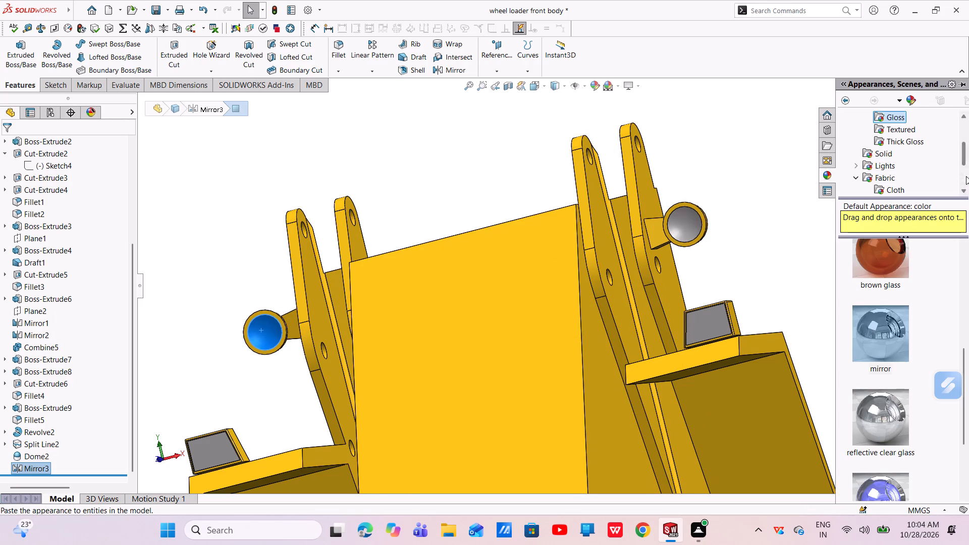
{"action": "left_click", "coordinate": [896, 349]}
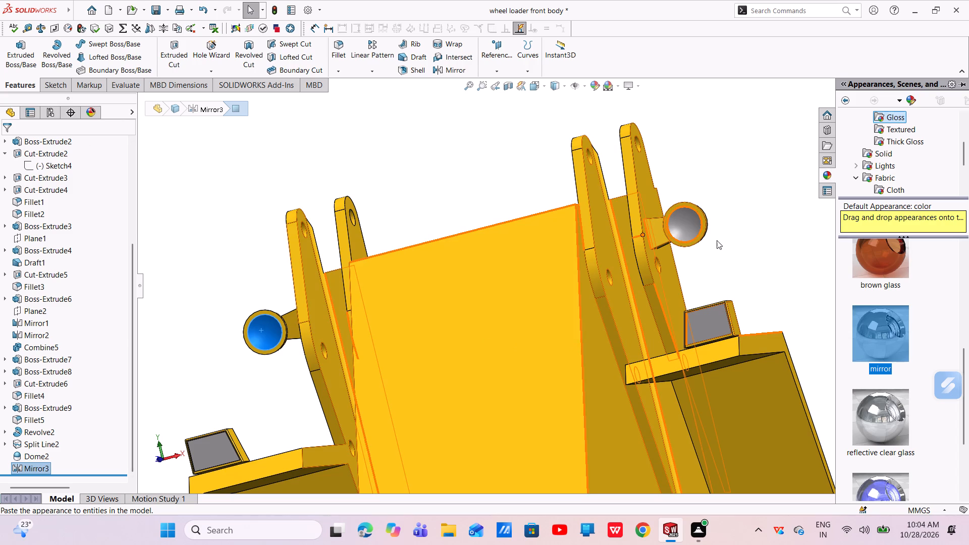
{"action": "left_click_drag", "start_coordinate": [871, 334], "coordinate": [176, 339]}
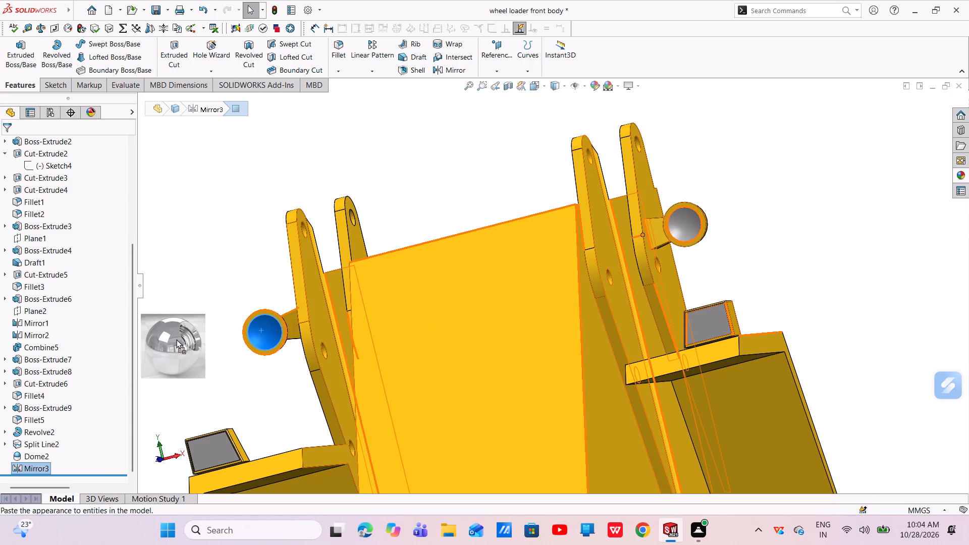
{"action": "left_click_drag", "start_coordinate": [176, 339], "coordinate": [259, 330]}
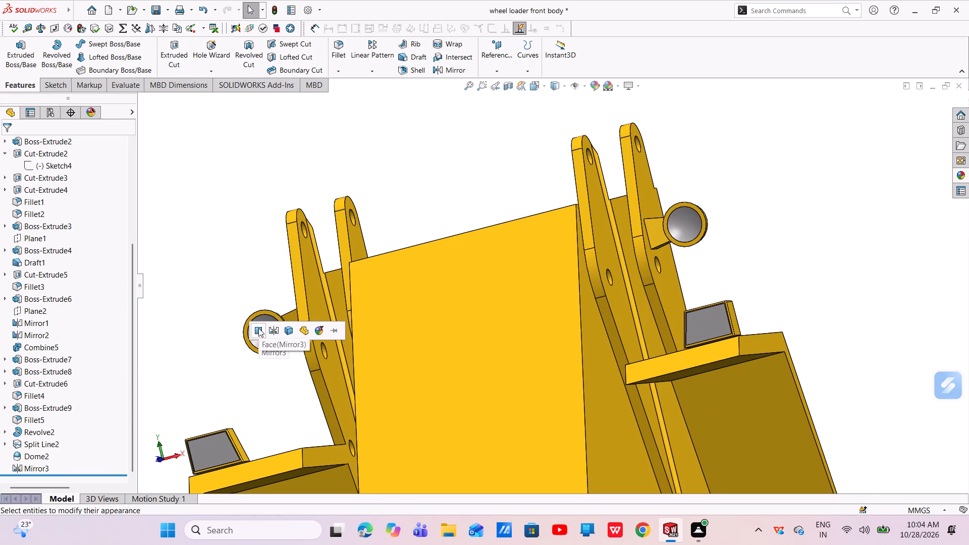
{"action": "left_click", "coordinate": [258, 328]}
Examine the mirror-finished domes up close and the whole front body from several angles.
{"action": "scroll", "coordinate": [694, 219], "scroll_direction": "up", "scroll_amount": 5}
{"action": "middle_click_drag", "start_coordinate": [694, 219], "coordinate": [774, 229]}
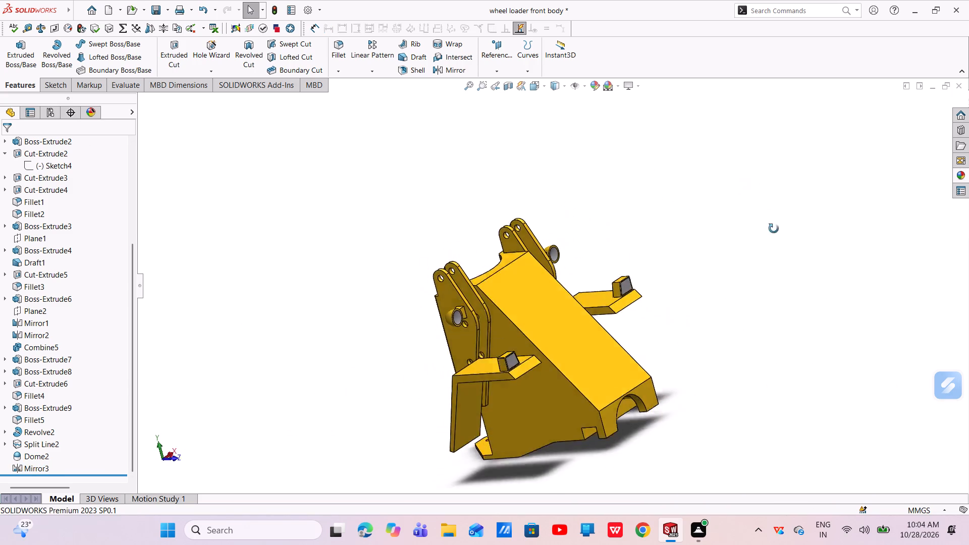
{"action": "middle_click_drag", "start_coordinate": [774, 229], "coordinate": [774, 297]}
{"action": "right_click", "coordinate": [754, 193]}
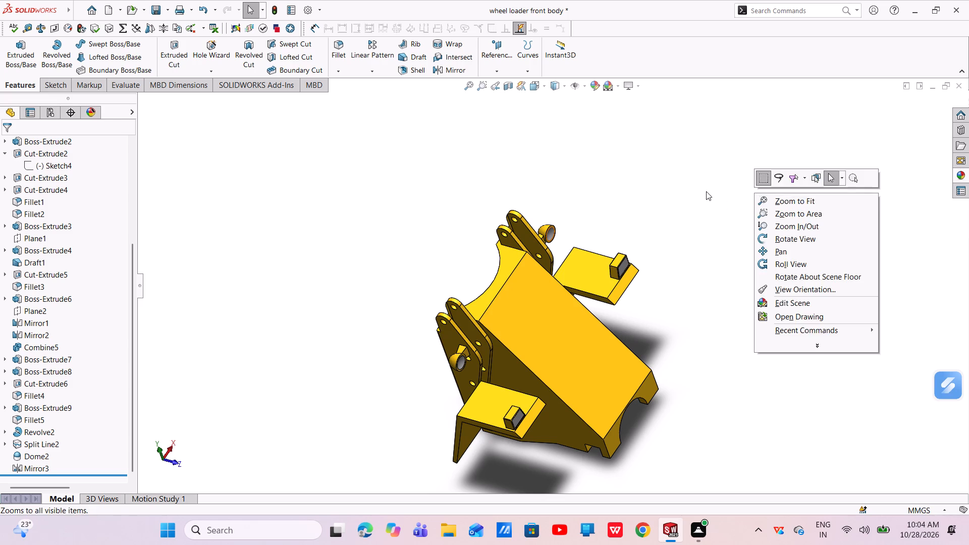
{"action": "left_click", "coordinate": [706, 191]}
{"action": "scroll", "coordinate": [523, 285], "scroll_direction": "down", "scroll_amount": 5}
{"action": "scroll", "coordinate": [525, 285], "scroll_direction": "up", "scroll_amount": 5}
{"action": "scroll", "coordinate": [527, 288], "scroll_direction": "down", "scroll_amount": 1}
{"action": "middle_click_drag", "start_coordinate": [528, 287], "coordinate": [598, 212]}
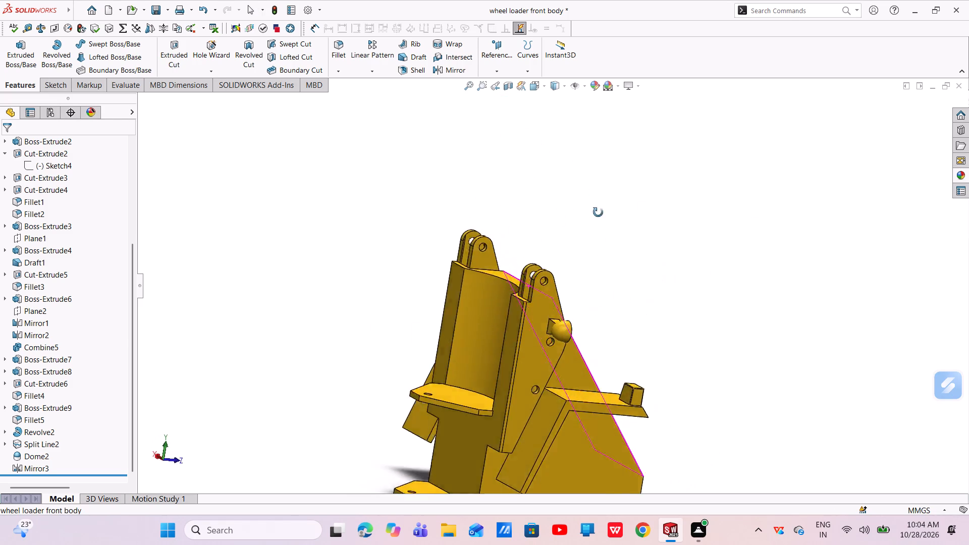
{"action": "middle_click_drag", "start_coordinate": [598, 212], "coordinate": [593, 309]}
{"action": "scroll", "coordinate": [564, 377], "scroll_direction": "down", "scroll_amount": 6}
{"action": "middle_click_drag", "start_coordinate": [601, 363], "coordinate": [551, 336]}
{"action": "scroll", "coordinate": [412, 286], "scroll_direction": "down", "scroll_amount": 5}
{"action": "scroll", "coordinate": [423, 269], "scroll_direction": "up", "scroll_amount": 6}
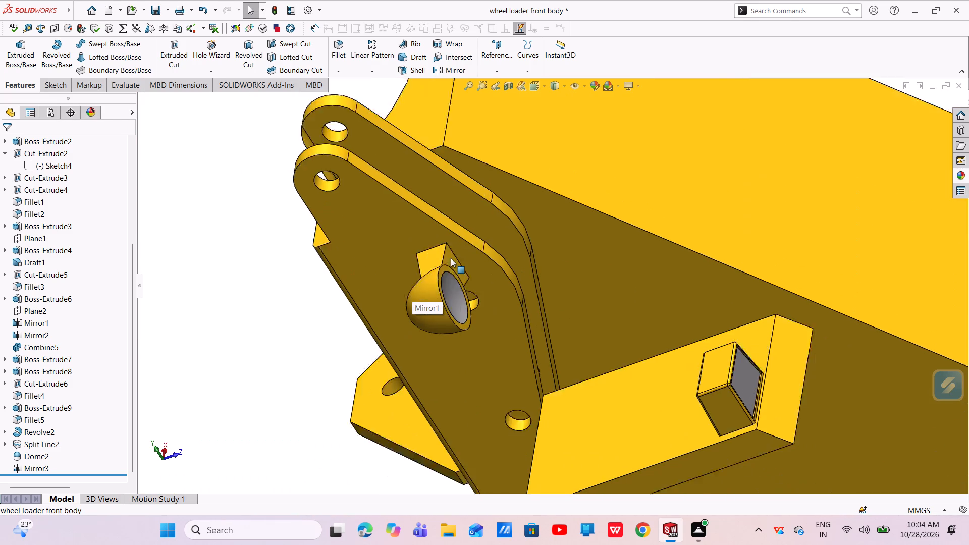
{"action": "scroll", "coordinate": [451, 258], "scroll_direction": "up", "scroll_amount": 2}
{"action": "left_click_drag", "start_coordinate": [130, 334], "coordinate": [137, 300]}
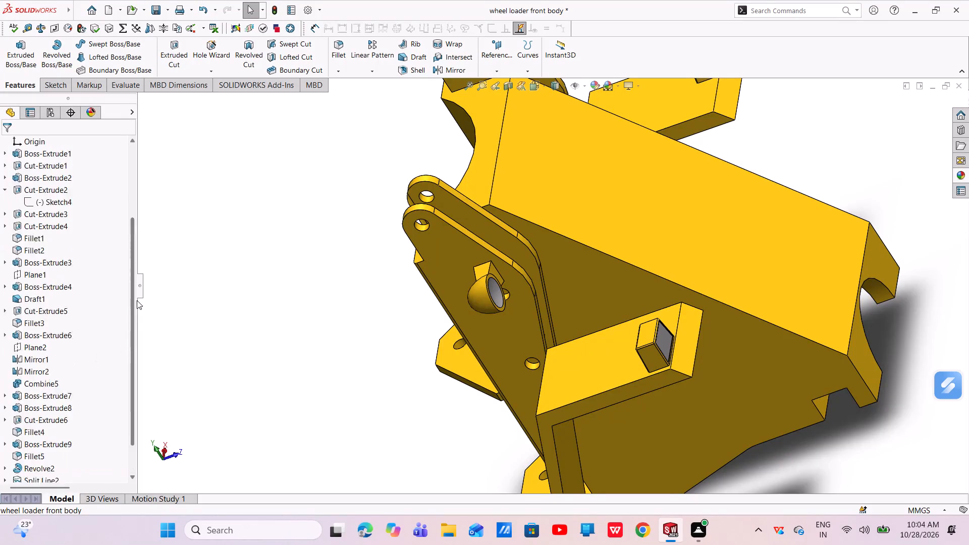
{"action": "left_click_drag", "start_coordinate": [137, 300], "coordinate": [136, 395]}
{"action": "scroll", "coordinate": [414, 241], "scroll_direction": "up", "scroll_amount": 3}
{"action": "middle_click_drag", "start_coordinate": [524, 291], "coordinate": [750, 102]}
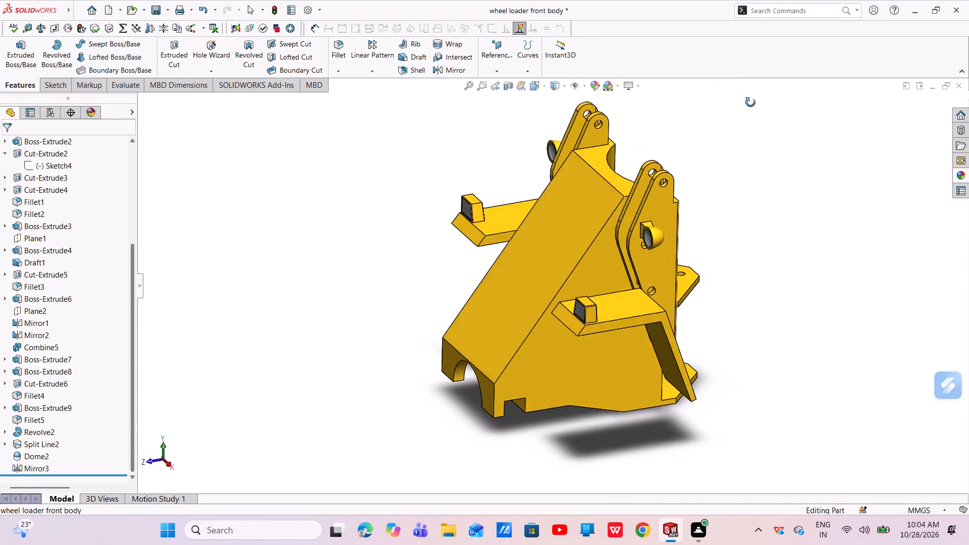
{"action": "middle_click_drag", "start_coordinate": [750, 102], "coordinate": [788, 160]}
{"action": "left_click", "coordinate": [844, 138]}
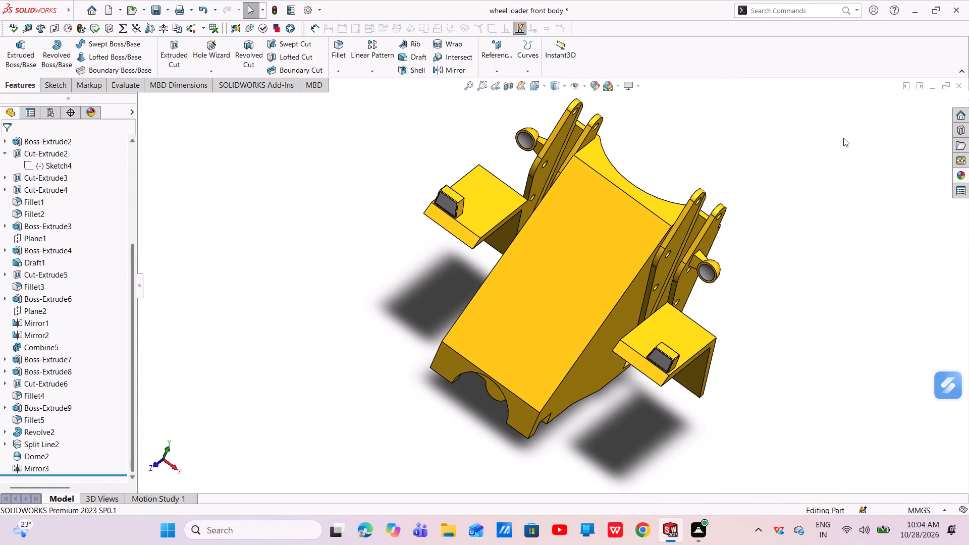
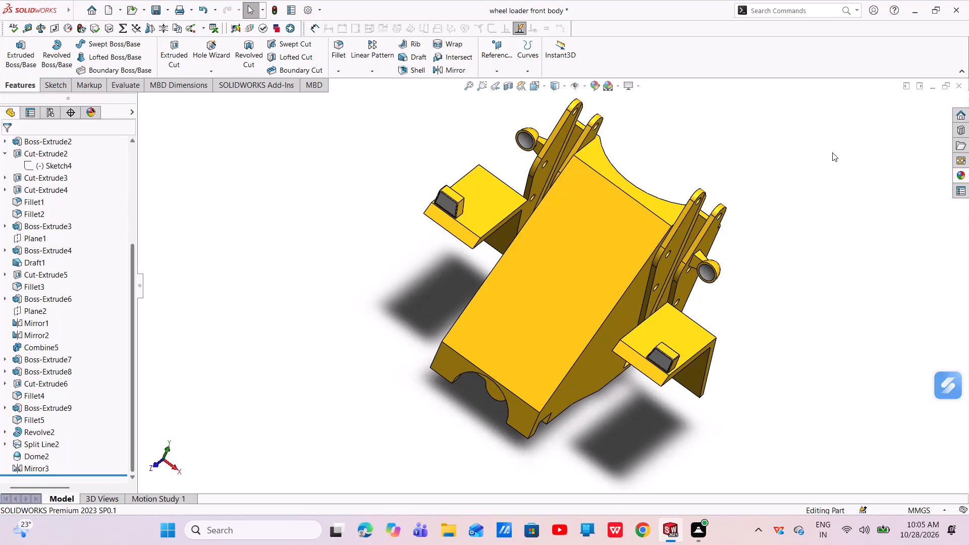
Change the mirror appearance colour of the recessed Dome2 face and its Mirror3 counterpart to white.
{"action": "scroll", "coordinate": [717, 270], "scroll_direction": "down", "scroll_amount": 5}
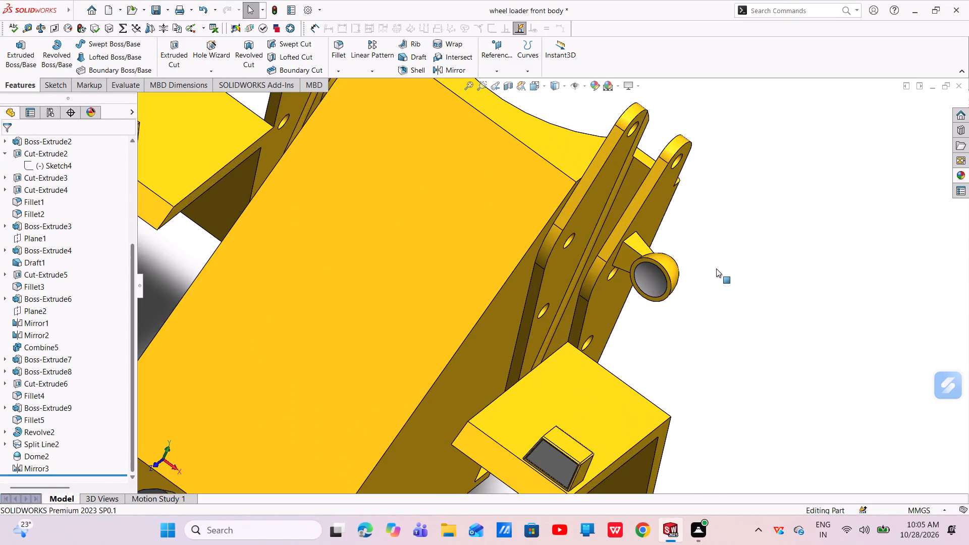
{"action": "left_click", "coordinate": [639, 277]}
{"action": "scroll", "coordinate": [638, 276], "scroll_direction": "up", "scroll_amount": 3}
{"action": "scroll", "coordinate": [539, 195], "scroll_direction": "up", "scroll_amount": 4}
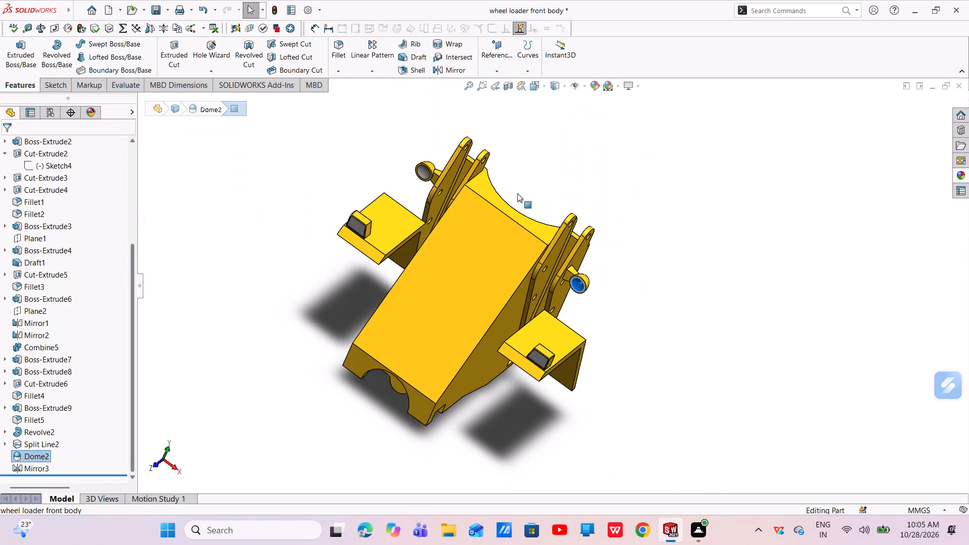
{"action": "scroll", "coordinate": [466, 183], "scroll_direction": "down", "scroll_amount": 6}
{"action": "left_click", "coordinate": [448, 256], "text": "ctrl"}
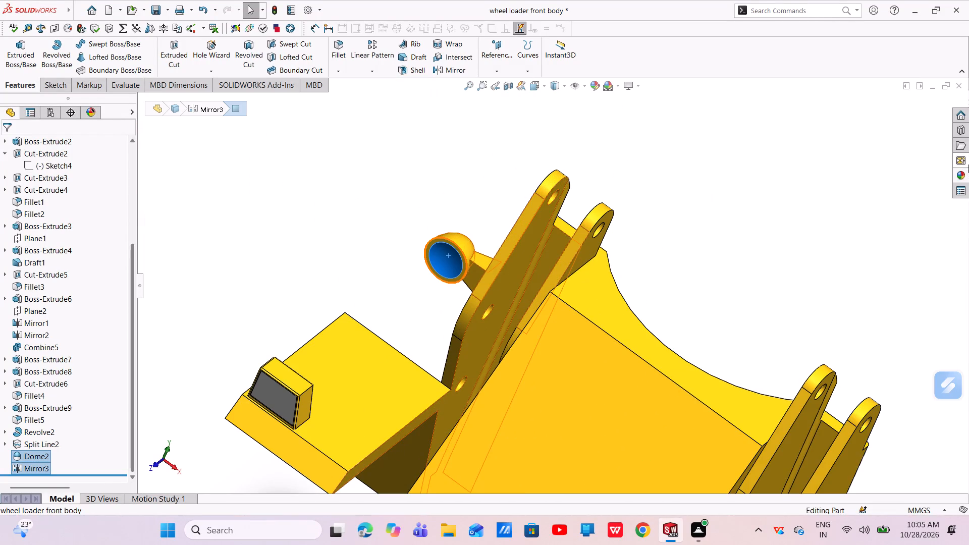
{"action": "left_click", "coordinate": [961, 175]}
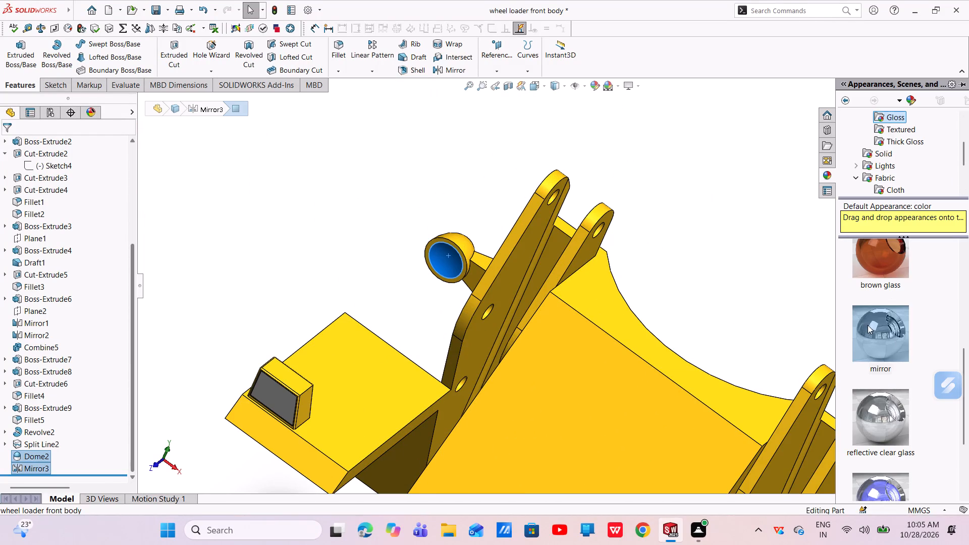
{"action": "scroll", "coordinate": [854, 359], "scroll_direction": "up", "scroll_amount": 5}
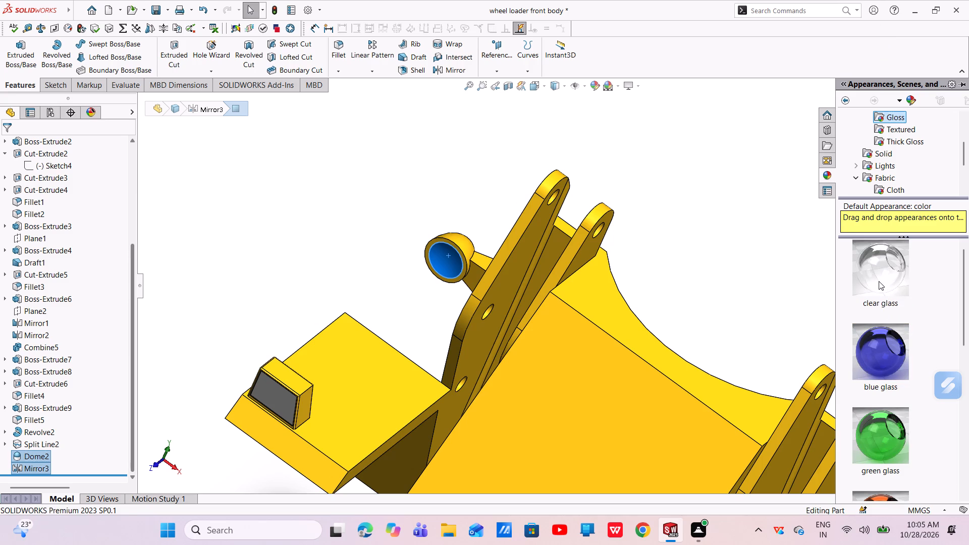
{"action": "left_click", "coordinate": [879, 281]}
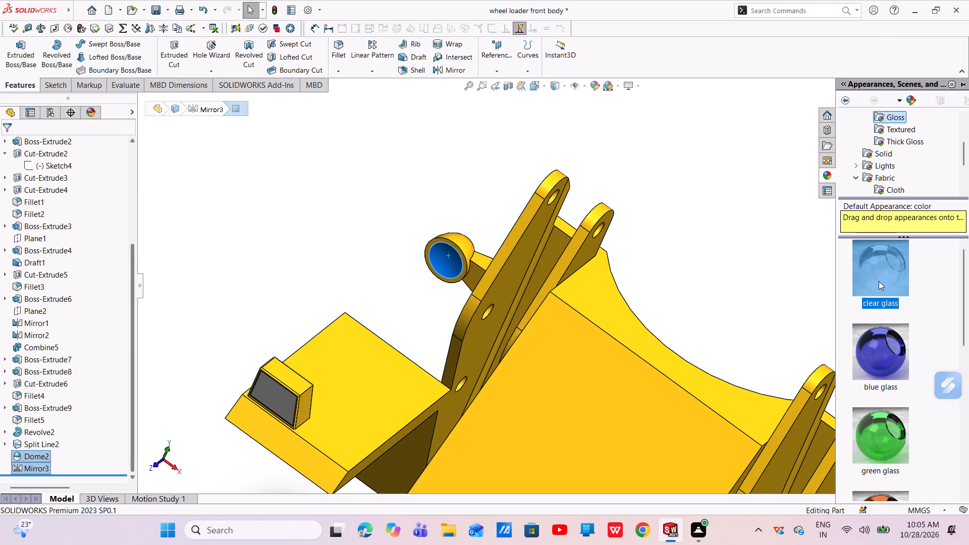
{"action": "left_click", "coordinate": [593, 82]}
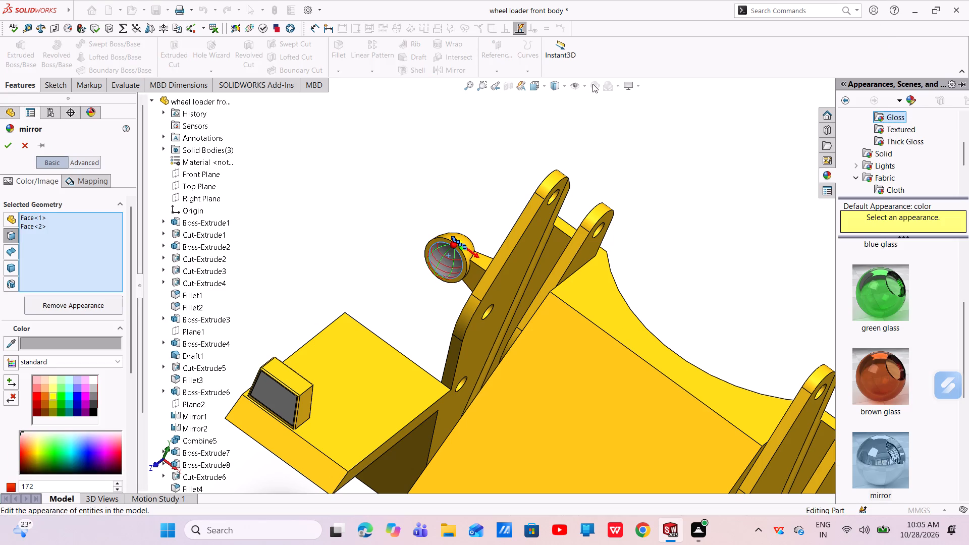
{"action": "left_click", "coordinate": [95, 377]}
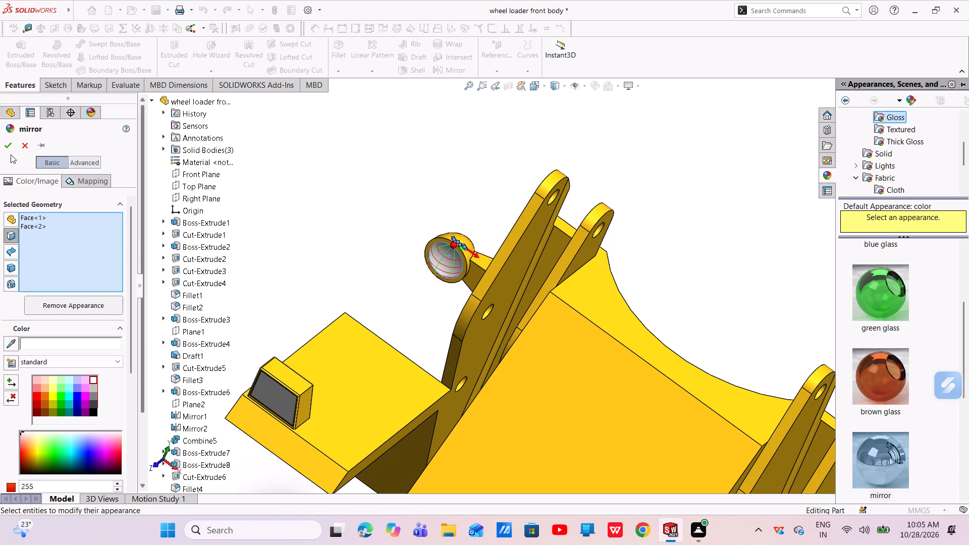
{"action": "left_click", "coordinate": [9, 145]}
{"action": "scroll", "coordinate": [506, 265], "scroll_direction": "up", "scroll_amount": 7}
{"action": "scroll", "coordinate": [630, 432], "scroll_direction": "down", "scroll_amount": 5}
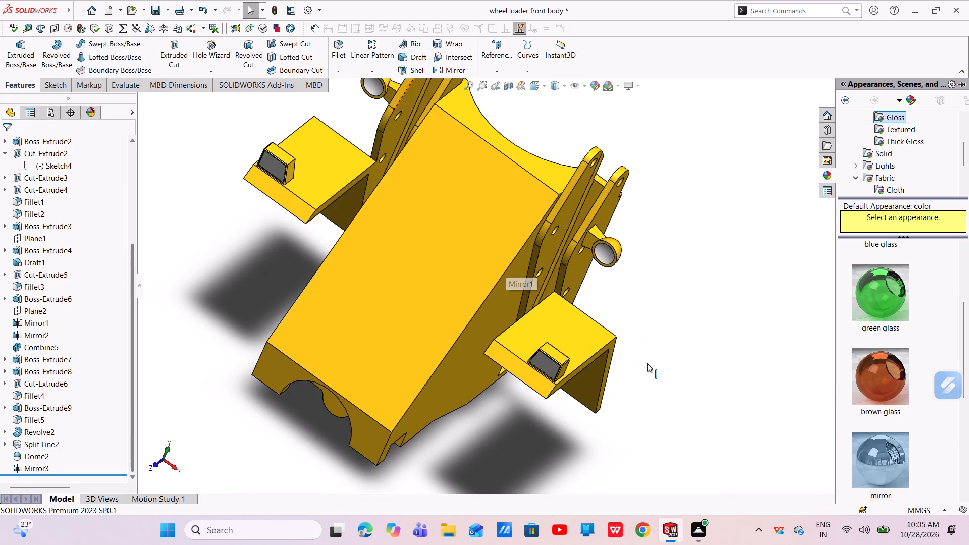
{"action": "left_click", "coordinate": [680, 298]}
Set the mirror appearance colour to red on the recessed Cut-Extrude5 lamp face and its Mirror2 counterpart on the opposite bracket.
{"action": "scroll", "coordinate": [514, 338], "scroll_direction": "up", "scroll_amount": 3}
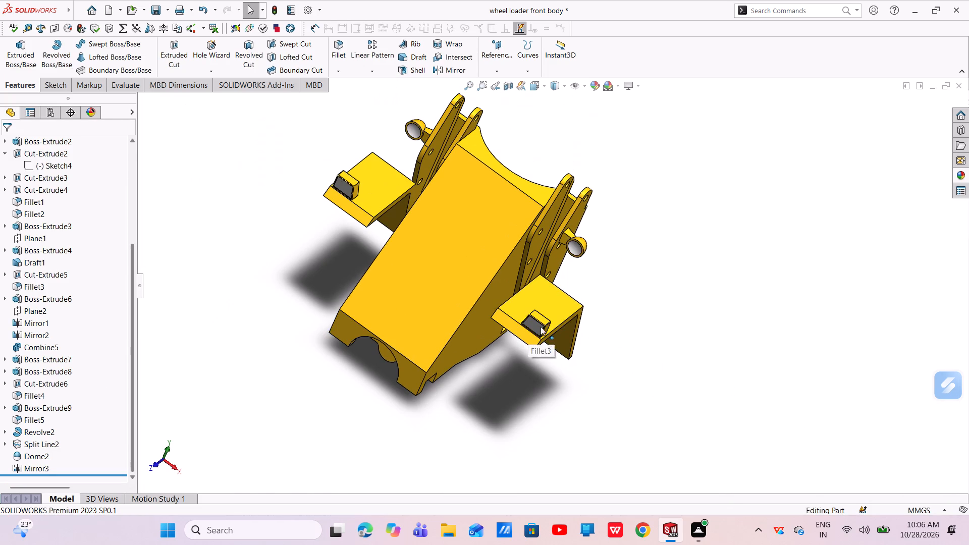
{"action": "left_click", "coordinate": [534, 325]}
{"action": "scroll", "coordinate": [421, 251], "scroll_direction": "down", "scroll_amount": 6, "text": "ctrl"}
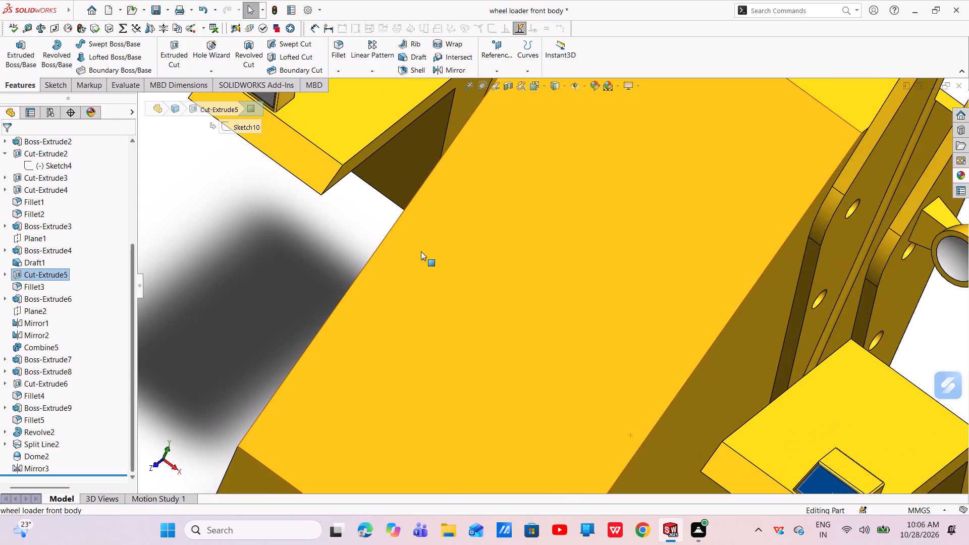
{"action": "scroll", "coordinate": [399, 229], "scroll_direction": "up", "scroll_amount": 4, "text": "ctrl"}
{"action": "scroll", "coordinate": [405, 220], "scroll_direction": "down", "scroll_amount": 5, "text": "ctrl"}
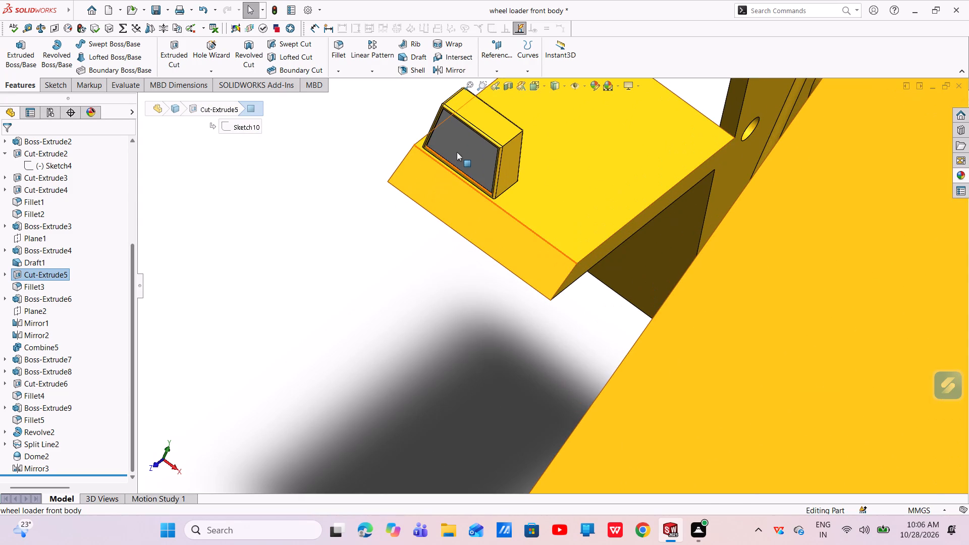
{"action": "left_click", "coordinate": [457, 152], "text": "ctrl"}
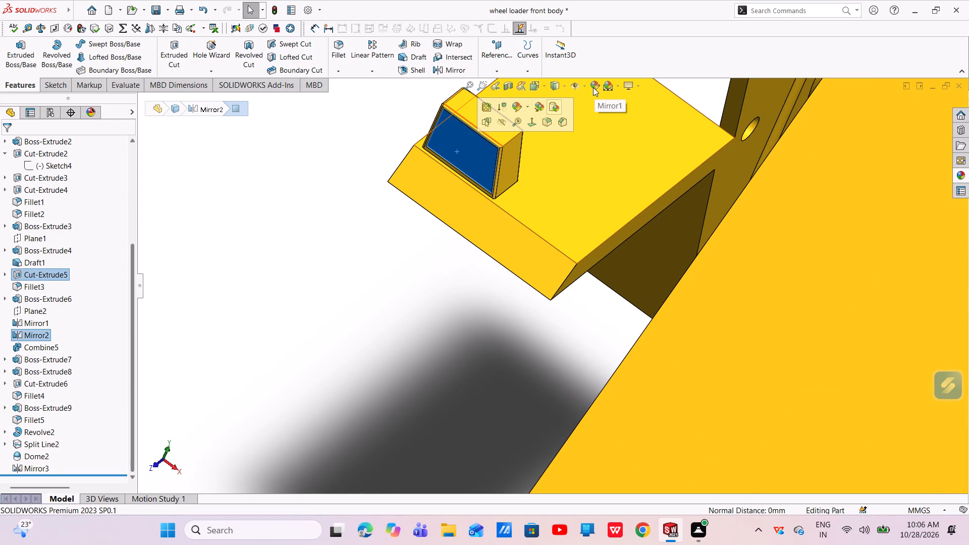
{"action": "left_click", "coordinate": [593, 87]}
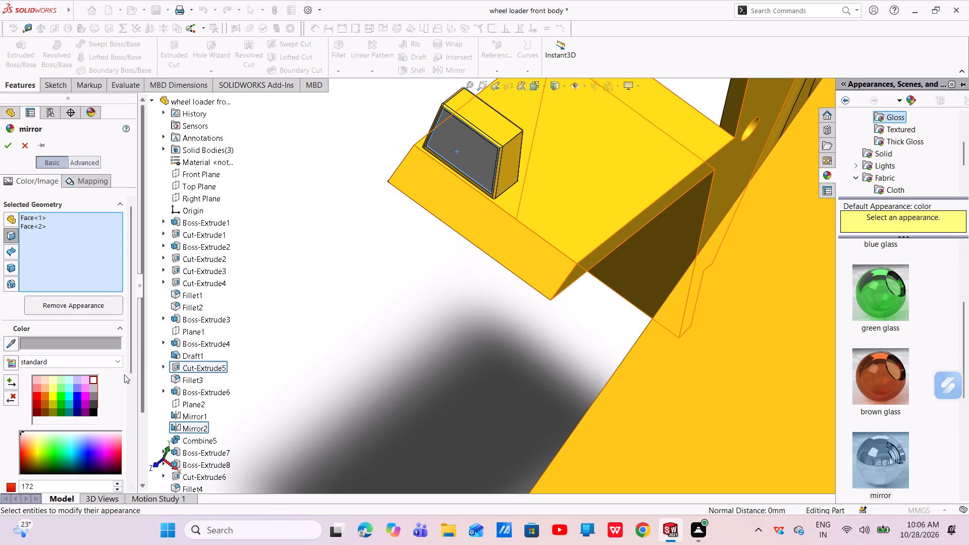
{"action": "left_click", "coordinate": [36, 396]}
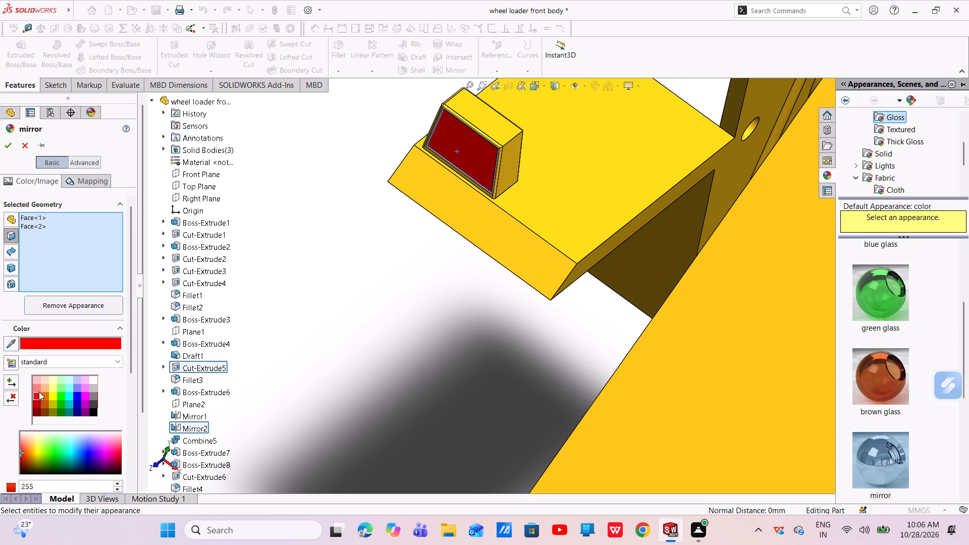
{"action": "left_click", "coordinate": [4, 150]}
{"action": "scroll", "coordinate": [434, 244], "scroll_direction": "up", "scroll_amount": 3}
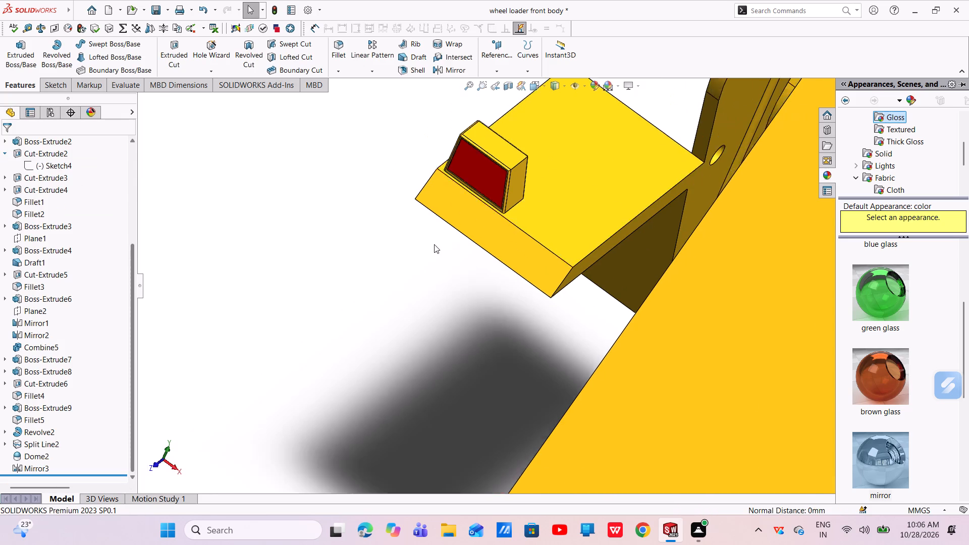
{"action": "scroll", "coordinate": [434, 244], "scroll_direction": "up", "scroll_amount": 4}
{"action": "left_click", "coordinate": [355, 245]}
Examine the red bracket lamps, the white dome lamps and the whole front body from several angles.
{"action": "scroll", "coordinate": [897, 424], "scroll_direction": "down", "scroll_amount": 5}
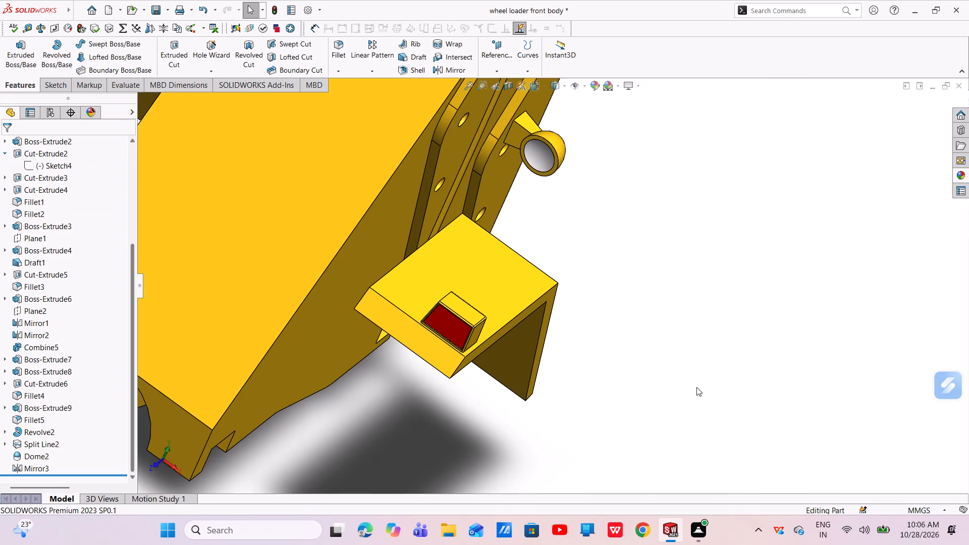
{"action": "middle_click_drag", "start_coordinate": [696, 385], "coordinate": [715, 344]}
{"action": "scroll", "coordinate": [630, 341], "scroll_direction": "up", "scroll_amount": 5}
{"action": "scroll", "coordinate": [486, 208], "scroll_direction": "down", "scroll_amount": 5}
{"action": "scroll", "coordinate": [484, 207], "scroll_direction": "up", "scroll_amount": 4}
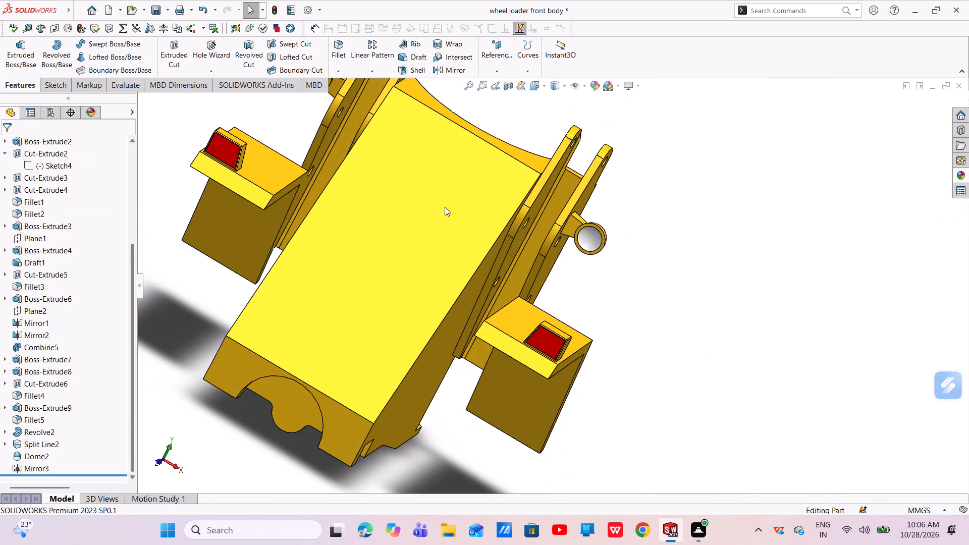
{"action": "middle_click_drag", "start_coordinate": [446, 207], "coordinate": [477, 241]}
{"action": "middle_click", "coordinate": [475, 243]}
{"action": "scroll", "coordinate": [540, 224], "scroll_direction": "down", "scroll_amount": 3}
{"action": "scroll", "coordinate": [540, 224], "scroll_direction": "up", "scroll_amount": 3}
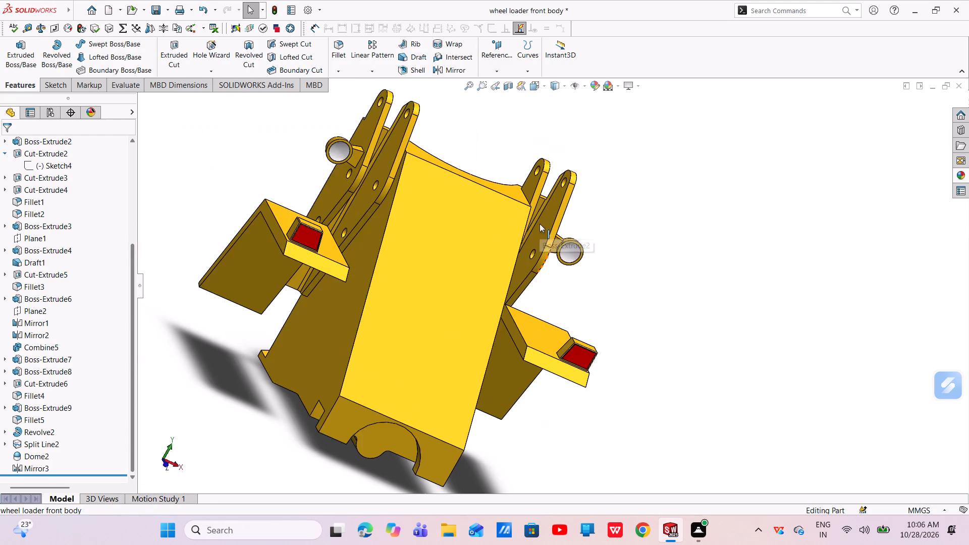
{"action": "middle_click_drag", "start_coordinate": [580, 256], "coordinate": [567, 266]}
{"action": "scroll", "coordinate": [568, 268], "scroll_direction": "down", "scroll_amount": 1}
{"action": "left_click", "coordinate": [658, 283]}
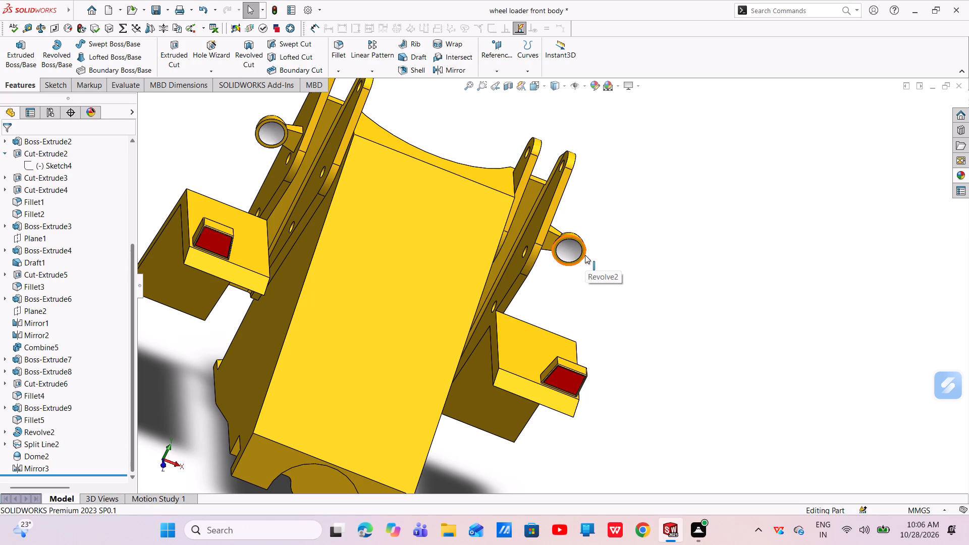
{"action": "scroll", "coordinate": [568, 266], "scroll_direction": "up", "scroll_amount": 3}
{"action": "scroll", "coordinate": [568, 266], "scroll_direction": "down", "scroll_amount": 1}
{"action": "scroll", "coordinate": [568, 266], "scroll_direction": "up", "scroll_amount": 1}
{"action": "middle_click_drag", "start_coordinate": [567, 266], "coordinate": [530, 265]}
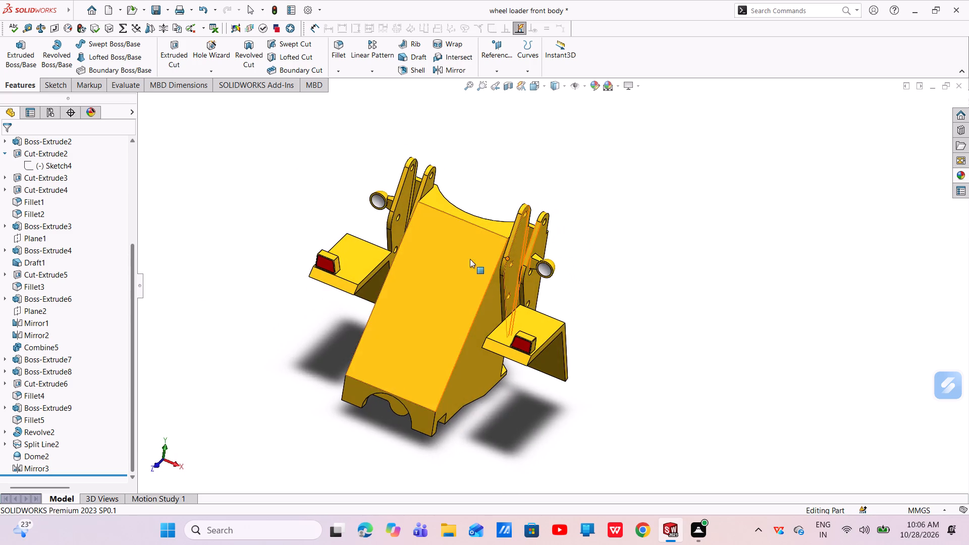
{"action": "scroll", "coordinate": [448, 247], "scroll_direction": "down", "scroll_amount": 1}
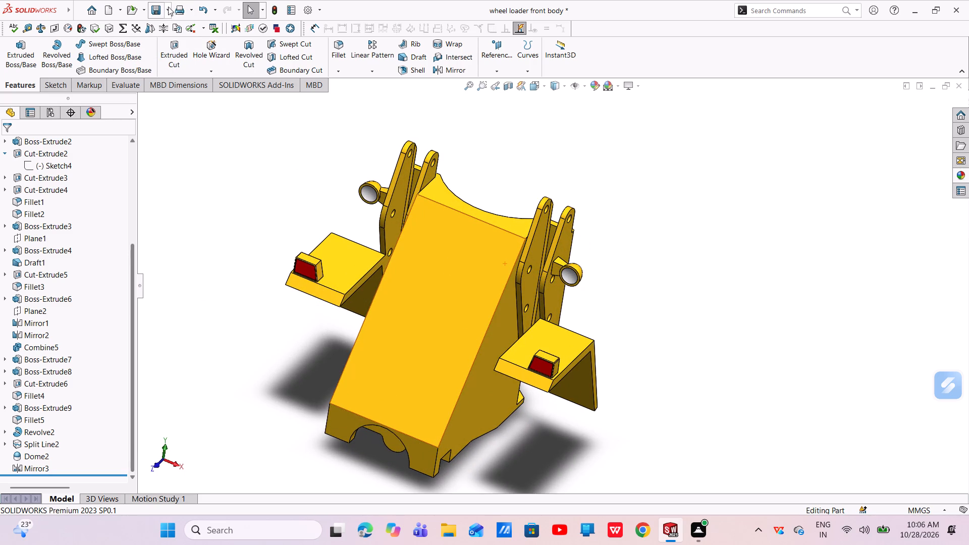
Save the wheel loader front body part.
{"action": "left_click", "coordinate": [156, 7]}
{"action": "left_click", "coordinate": [155, 7]}
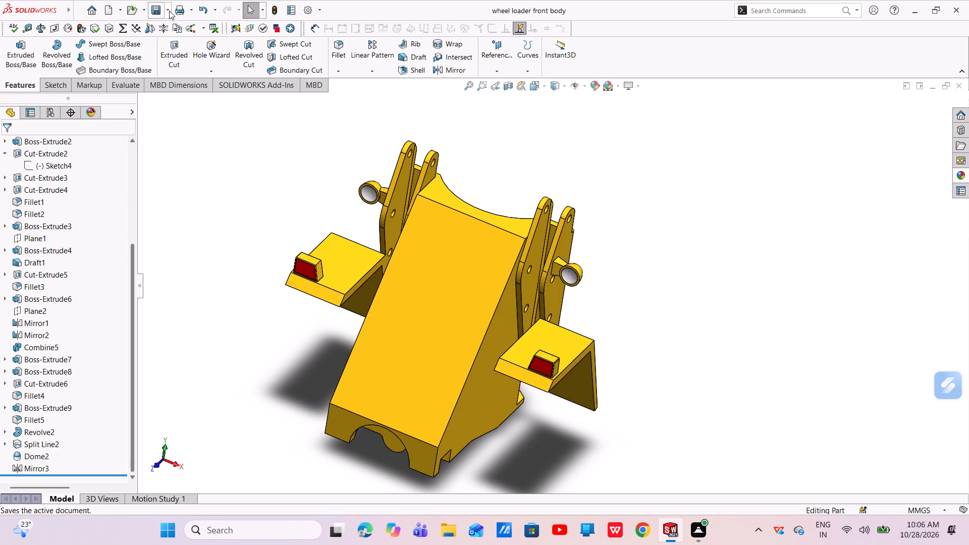
Save the part in Adobe Portable Document Format (*.pdf) under the name wheel loader front body.
{"action": "left_click", "coordinate": [169, 11]}
{"action": "left_click", "coordinate": [184, 39]}
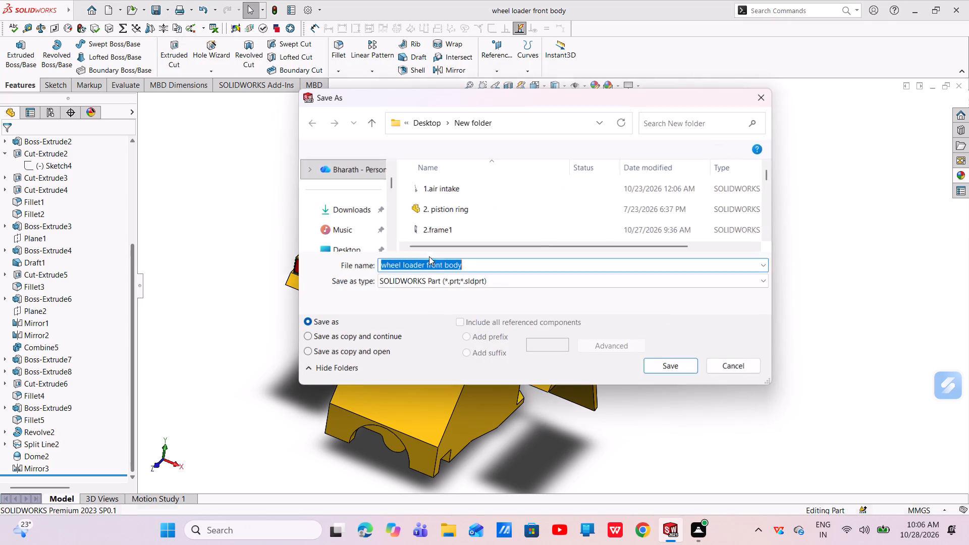
{"action": "left_click", "coordinate": [584, 287]}
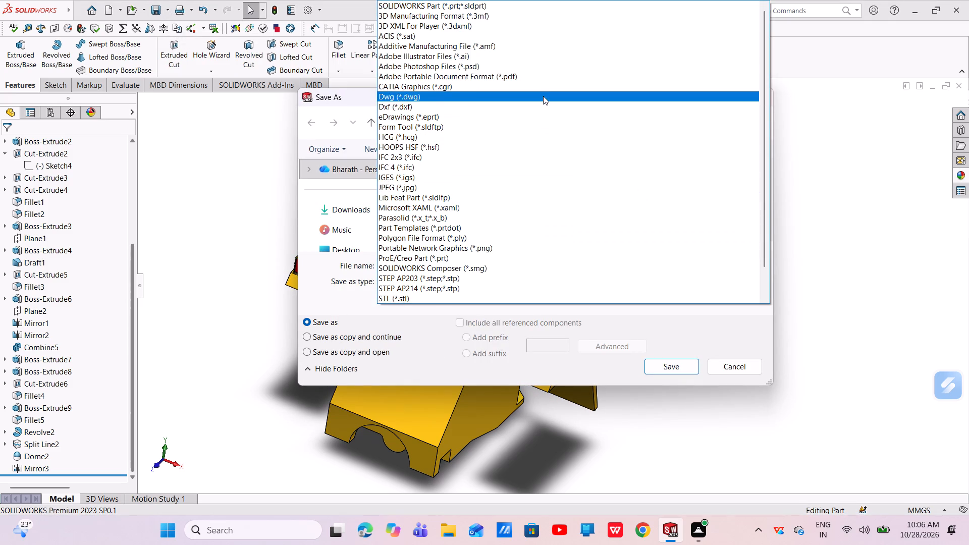
{"action": "left_click", "coordinate": [534, 77]}
{"action": "left_click", "coordinate": [673, 393]}
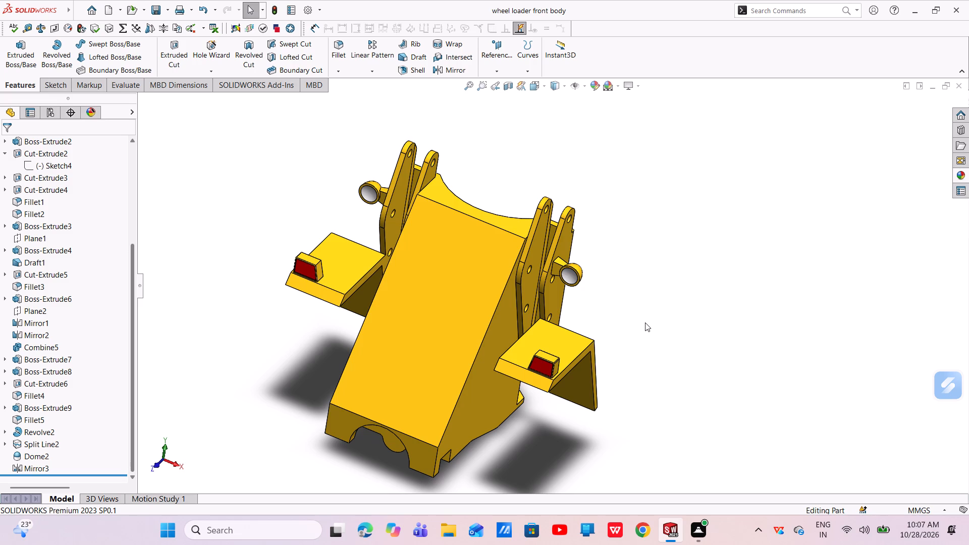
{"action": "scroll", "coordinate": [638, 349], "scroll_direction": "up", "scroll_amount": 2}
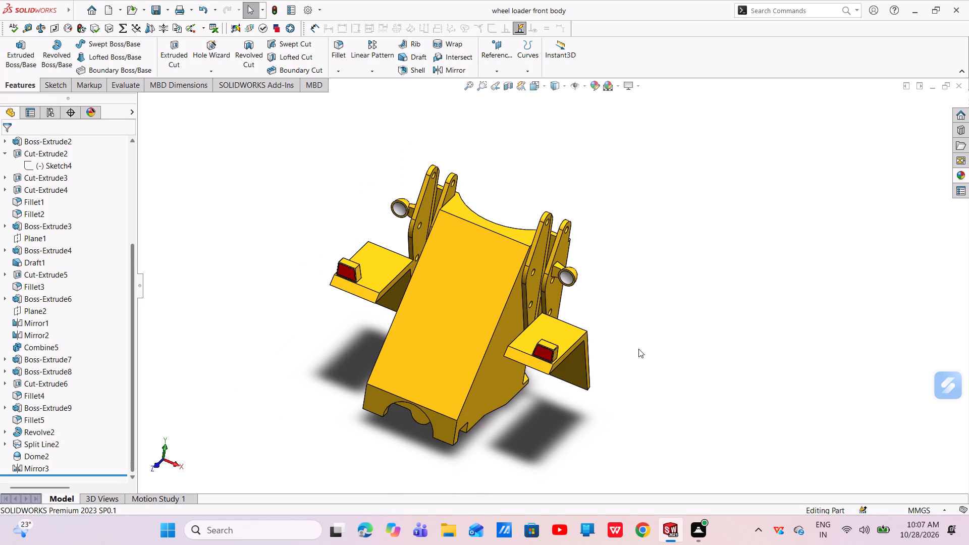